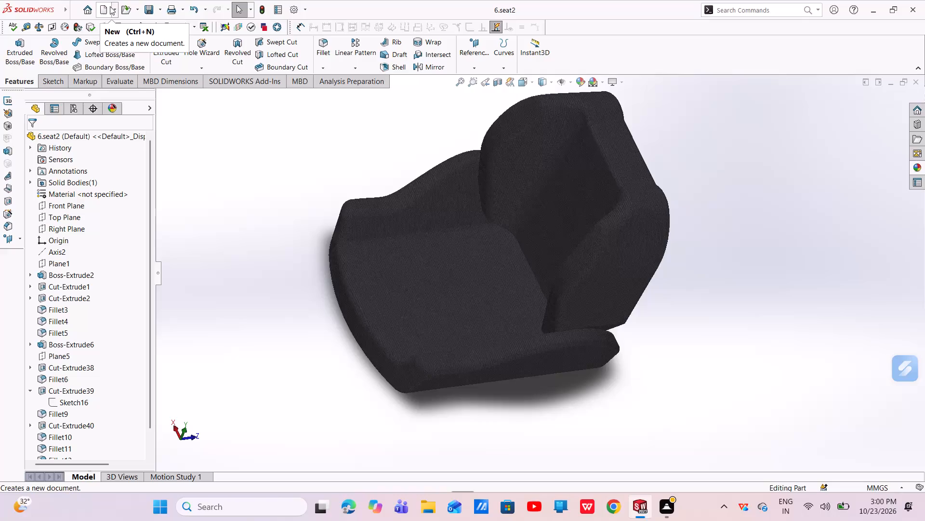
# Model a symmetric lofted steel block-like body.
# Create a new part document.
pyautogui.click(99, 14)
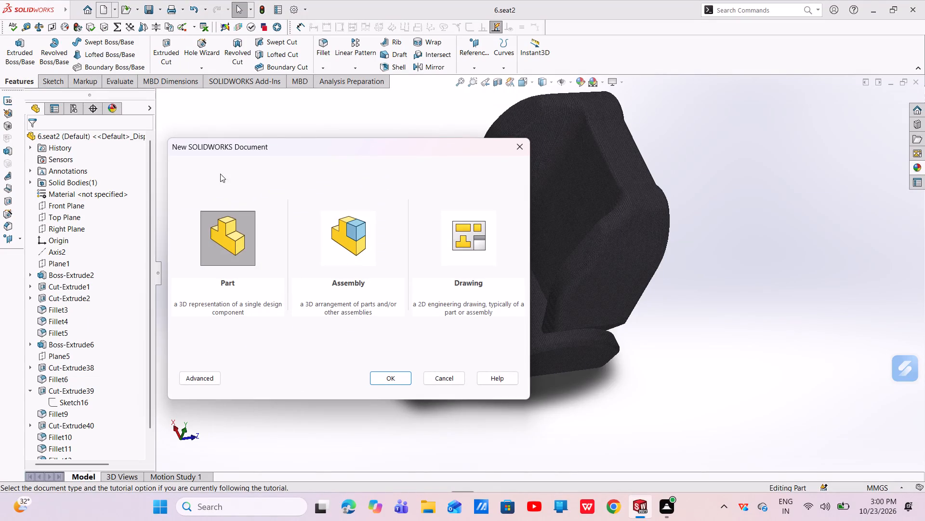
pyautogui.click(383, 377)
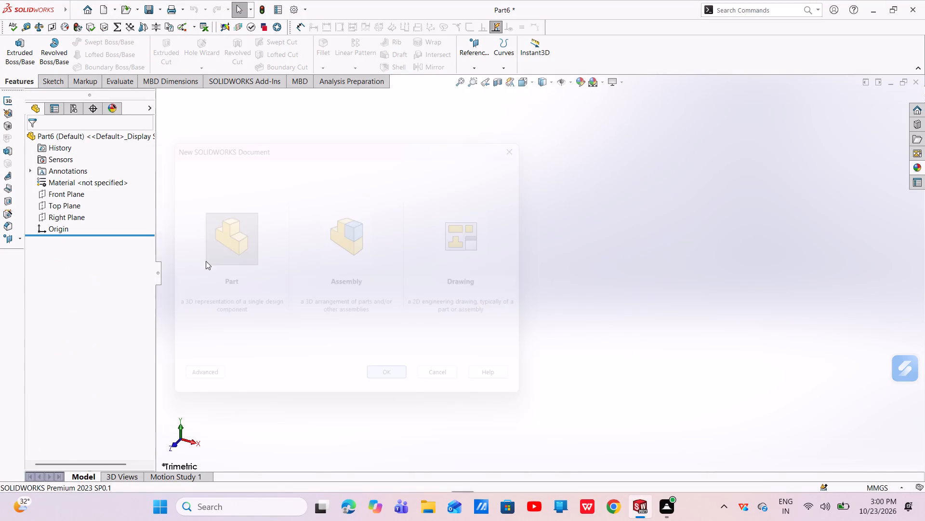
# On the Front Plane, sketch an open six-line half-profile from the origin, with an angled shoulder, about 24 mm base and about 15 mm top.
pyautogui.click(71, 195)
pyautogui.click(83, 182)
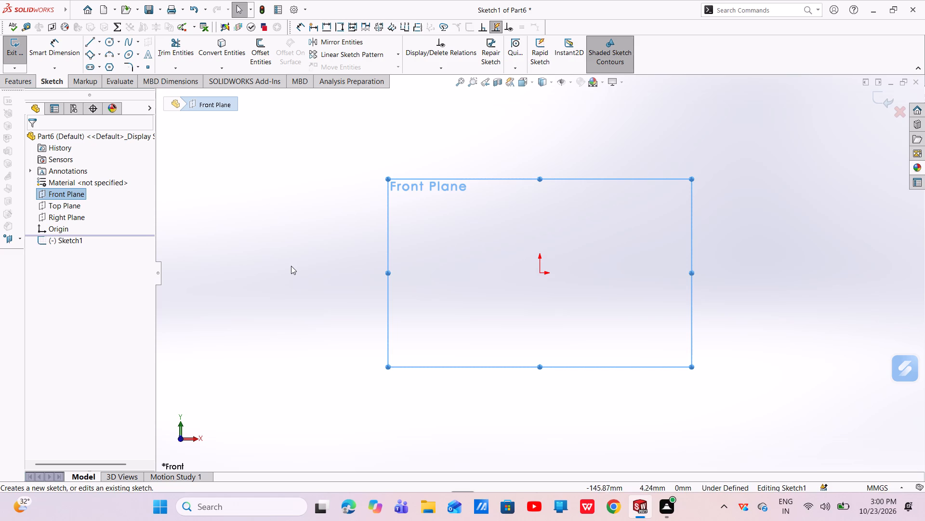
pyautogui.click(88, 44)
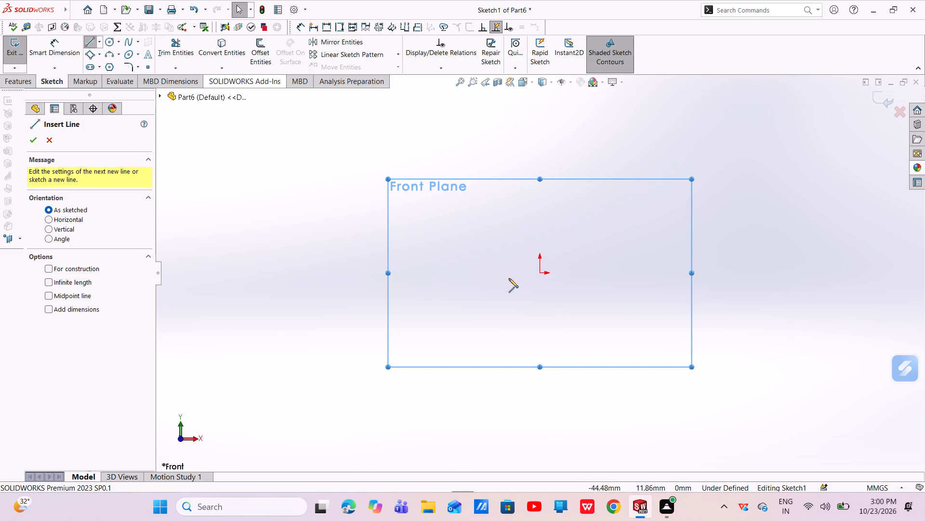
pyautogui.click(540, 273)
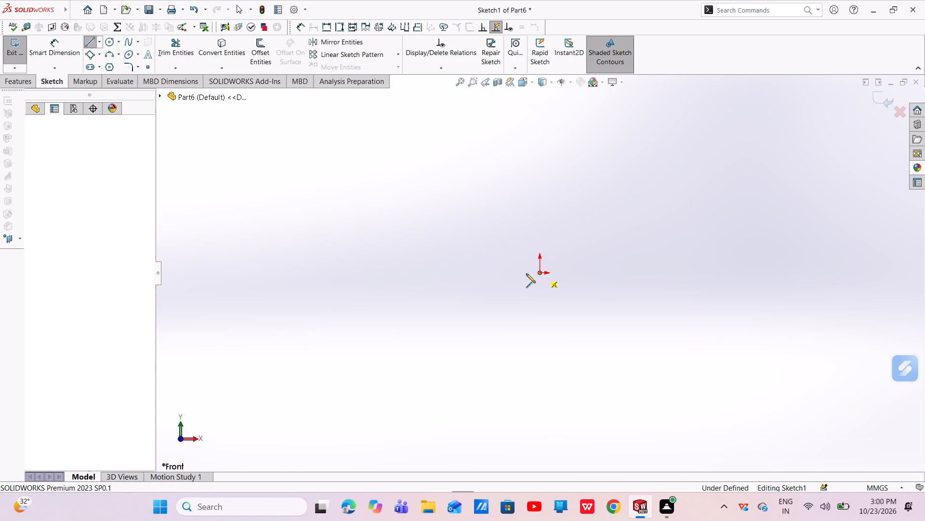
pyautogui.click(499, 274)
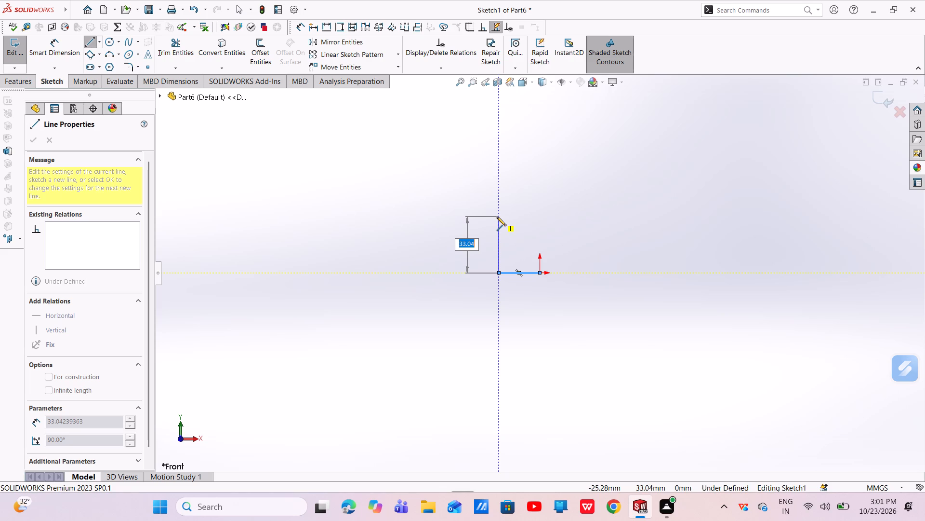
pyautogui.click(499, 209)
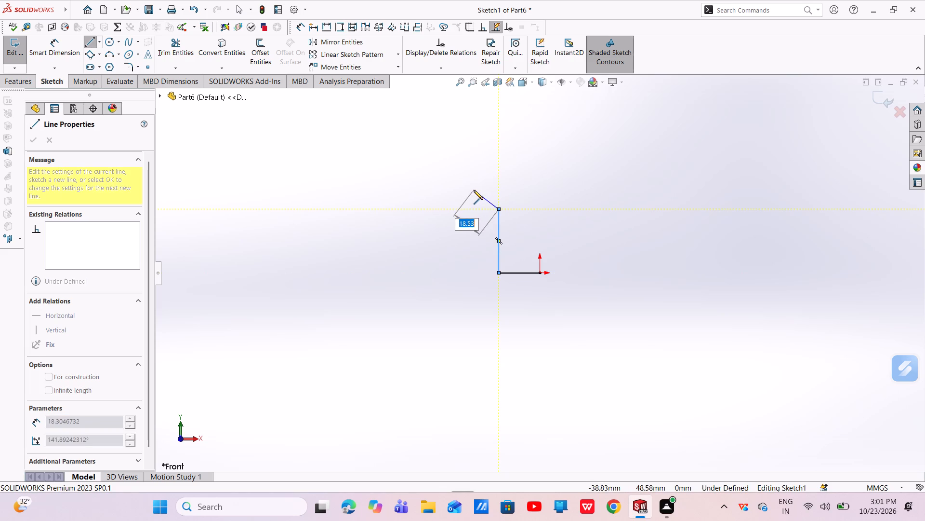
pyautogui.click(474, 190)
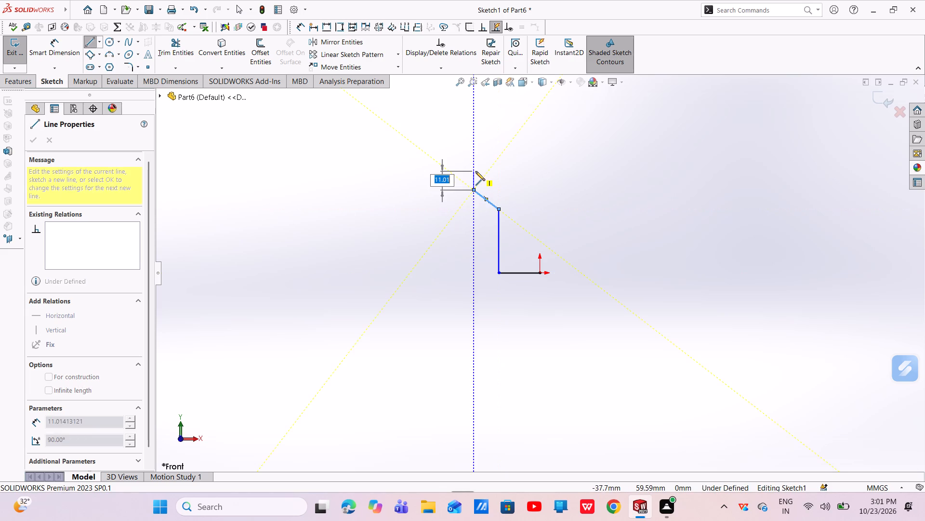
pyautogui.click(476, 171)
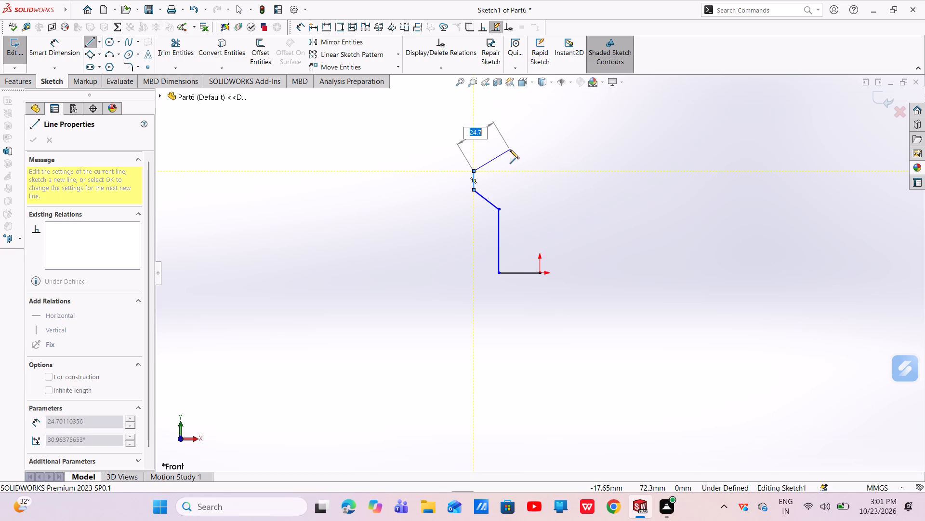
pyautogui.click(514, 150)
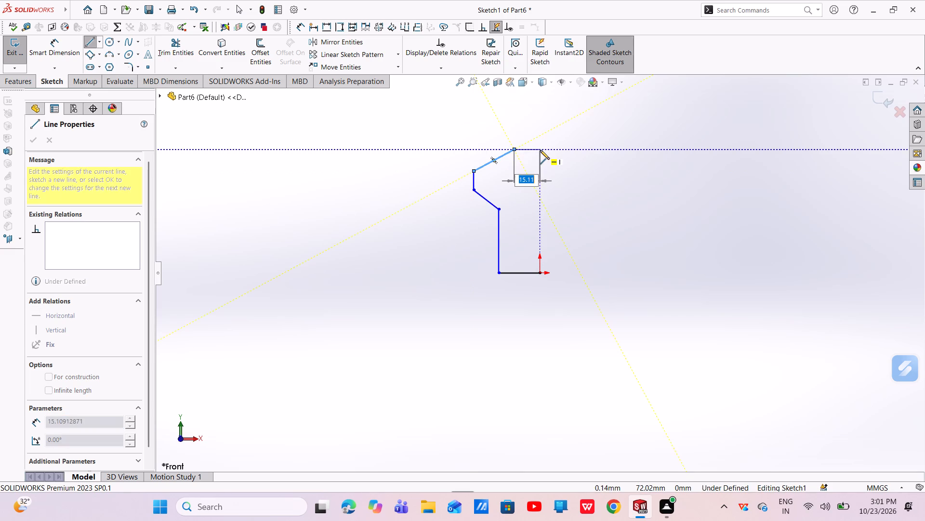
pyautogui.click(540, 150)
pyautogui.rightClick(540, 150)
pyautogui.click(553, 155)
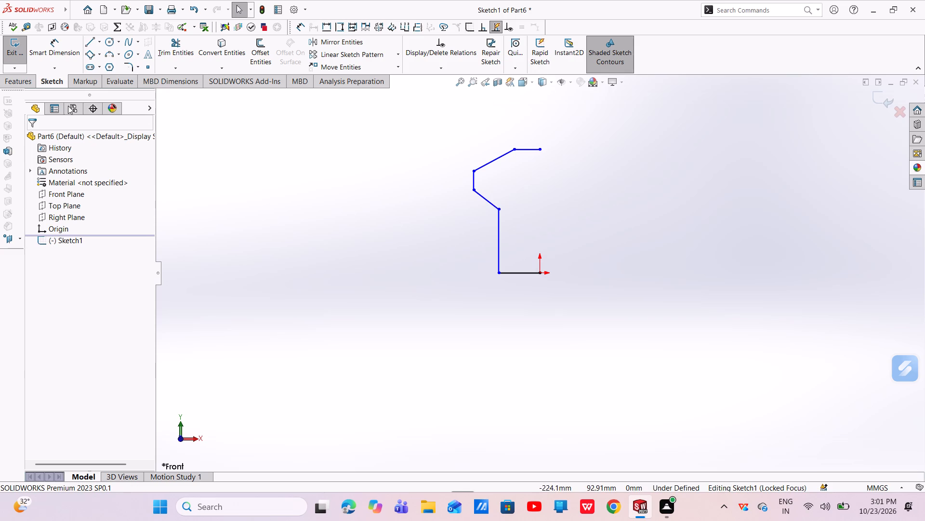
# Draw a vertical line about 99 mm long up from the origin and convert it to construction geometry as a centerline.
pyautogui.click(97, 45)
pyautogui.click(99, 60)
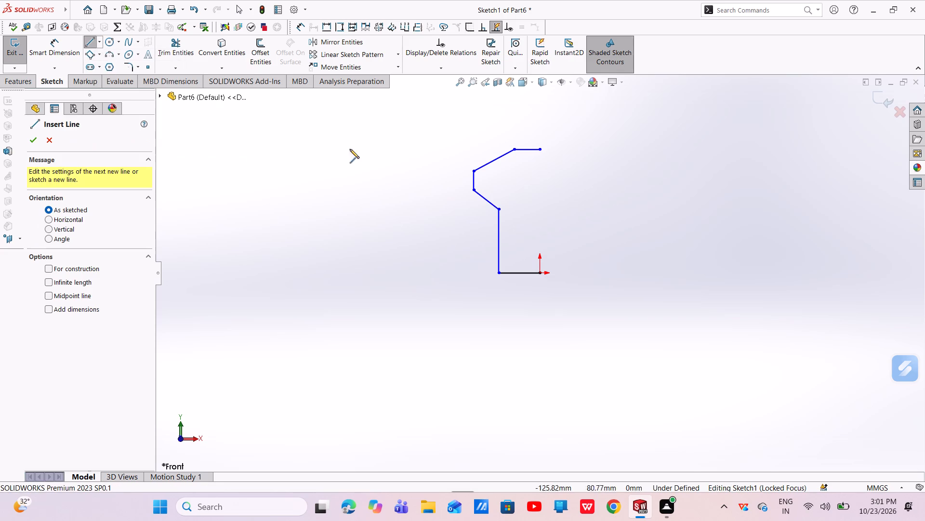
pyautogui.click(538, 272)
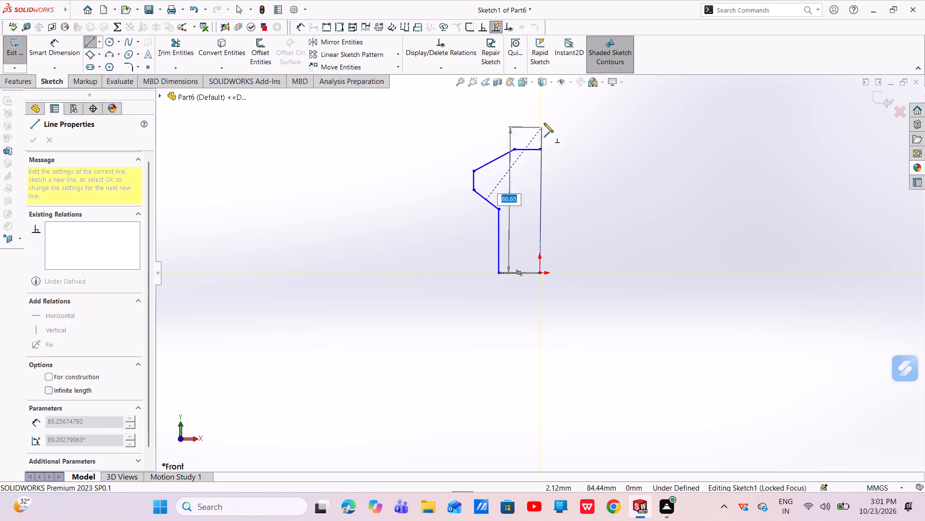
pyautogui.click(540, 106)
pyautogui.rightClick(540, 106)
pyautogui.click(554, 115)
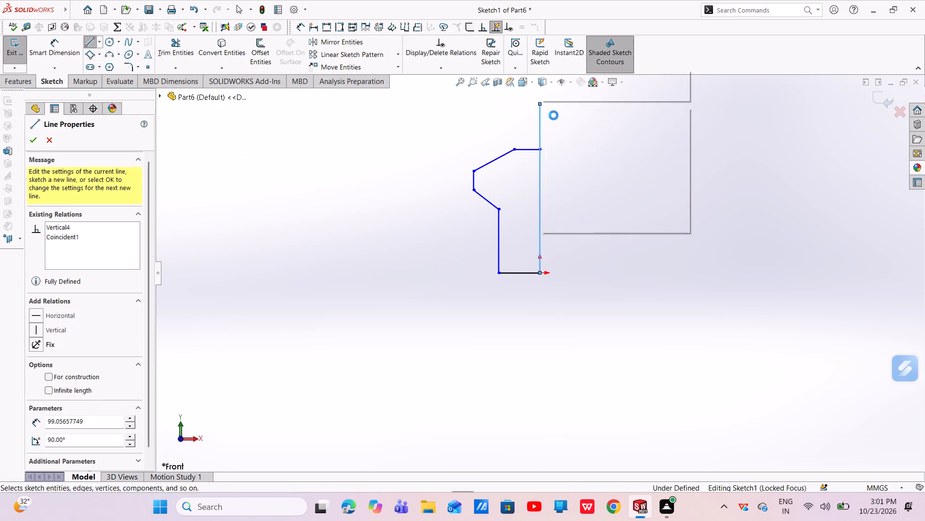
pyautogui.click(542, 120)
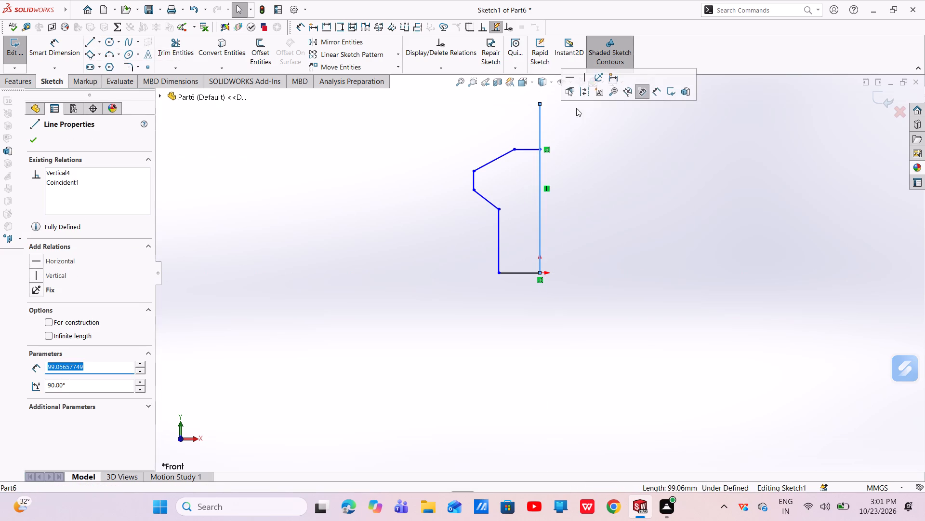
pyautogui.click(584, 93)
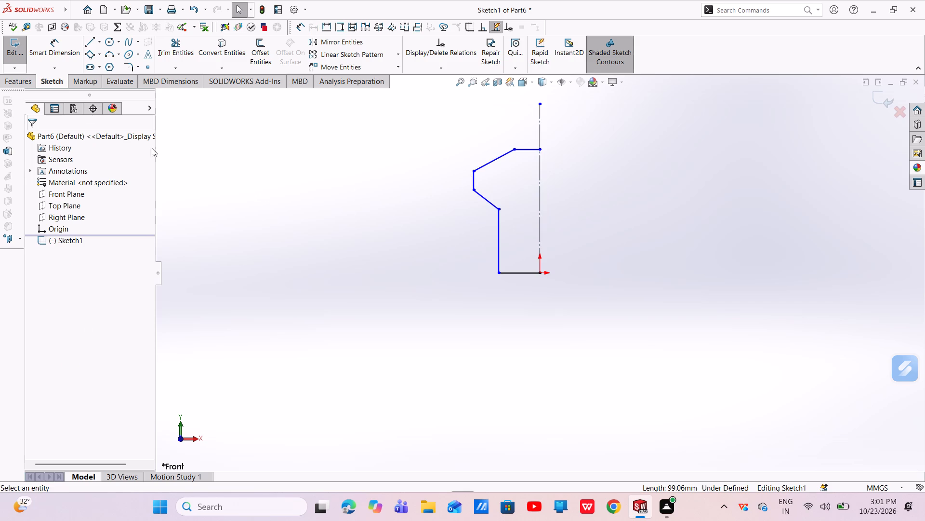
# Dimension the overall profile height between the top and bottom horizontal lines to 965 mm.
pyautogui.click(69, 55)
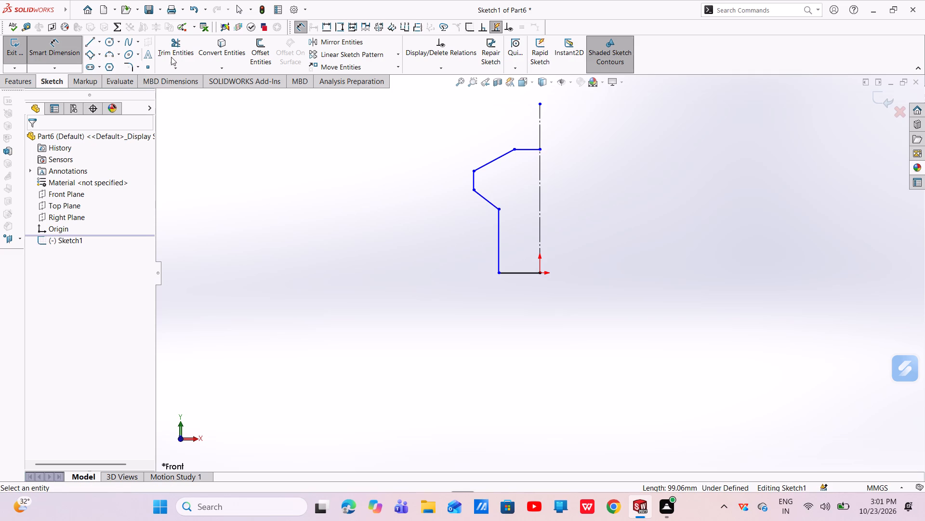
pyautogui.click(525, 147)
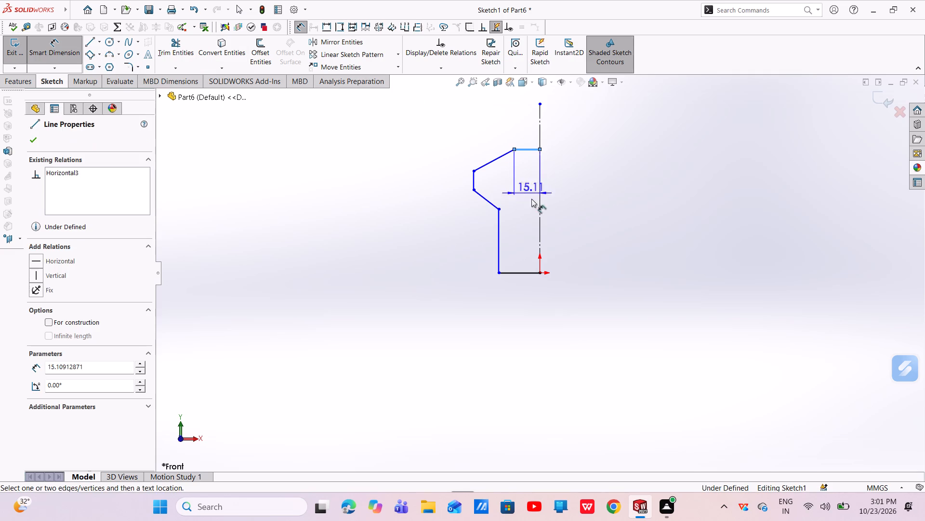
pyautogui.click(524, 273)
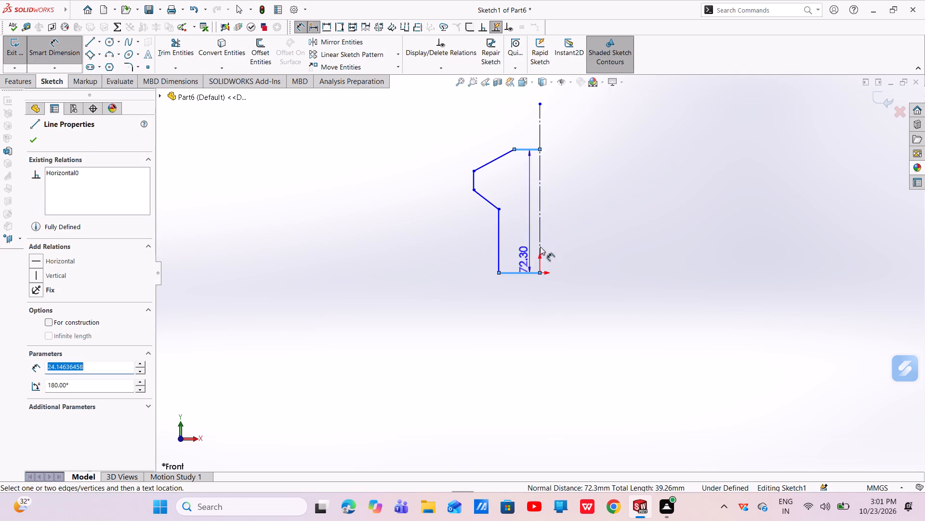
pyautogui.click(611, 212)
pyautogui.press('BackSpace')
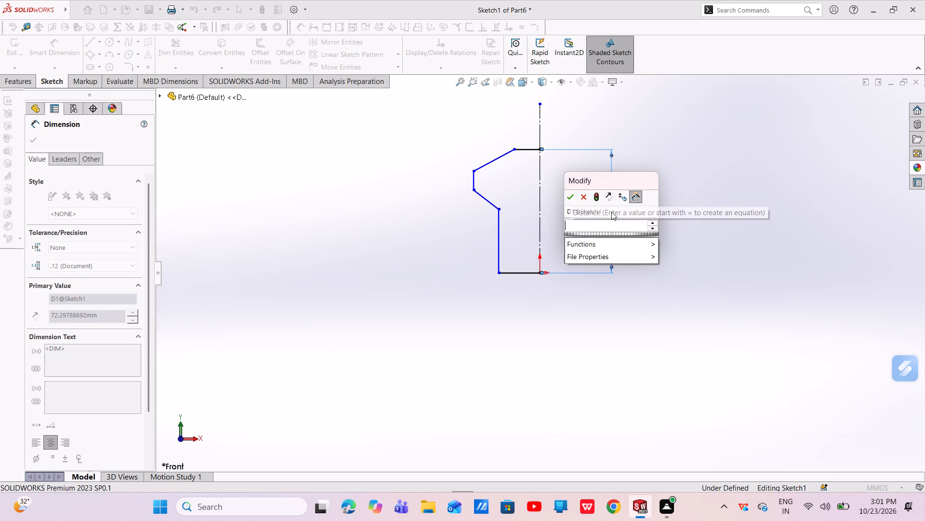
pyautogui.press('9')
pyautogui.write('65')
pyautogui.press('Return')
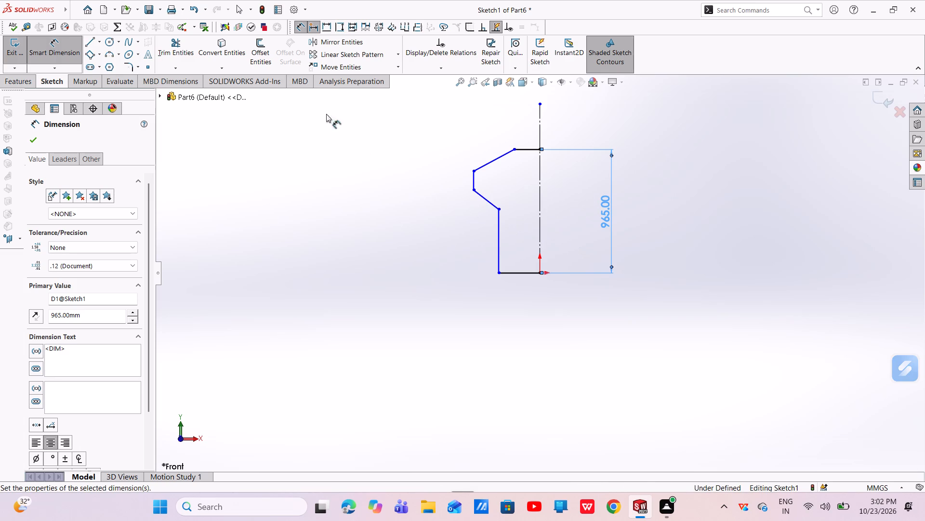
# Dimension the profile's bottom horizontal line to 508 mm.
pyautogui.click(522, 272)
pyautogui.click(515, 298)
pyautogui.press('BackSpace')
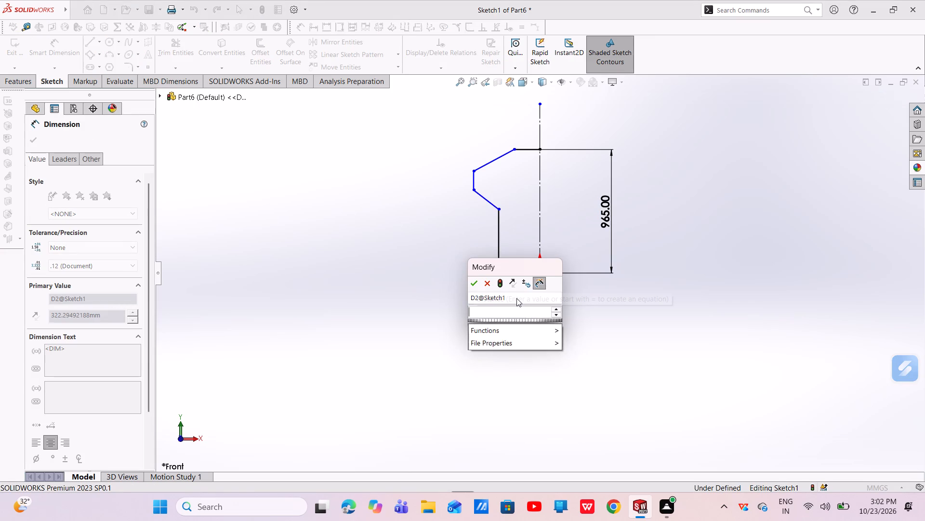
pyautogui.write('508')
pyautogui.press('Return')
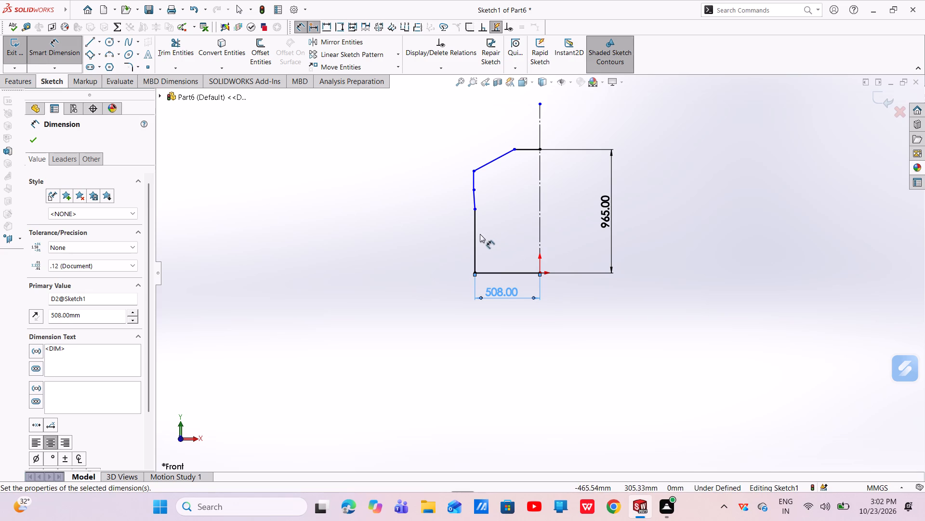
# Dimension the long vertical side line rising from the base to 660 mm.
pyautogui.click(475, 237)
pyautogui.click(445, 238)
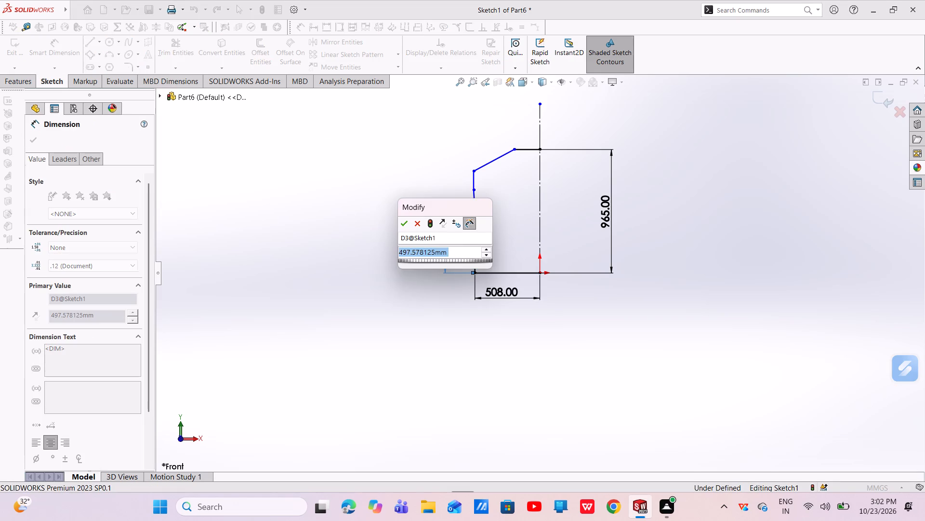
pyautogui.press('BackSpace')
pyautogui.write('660')
pyautogui.press('Return')
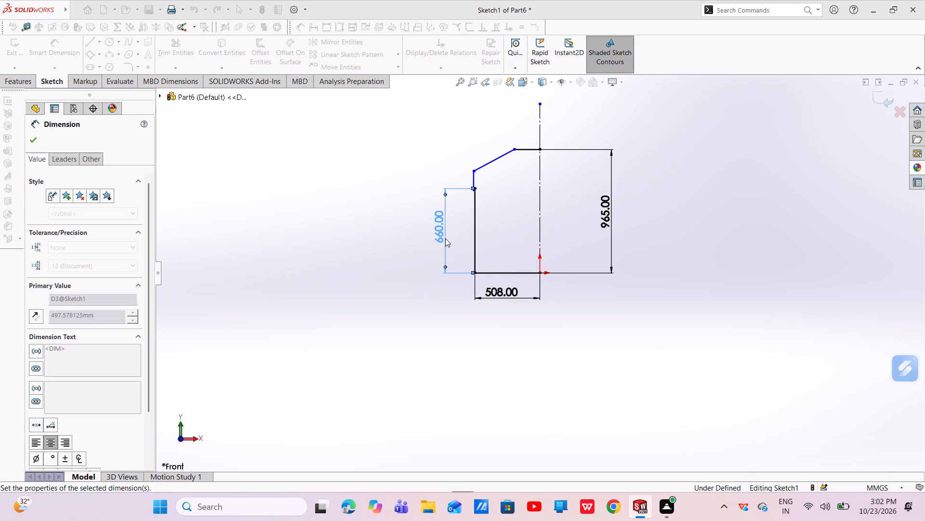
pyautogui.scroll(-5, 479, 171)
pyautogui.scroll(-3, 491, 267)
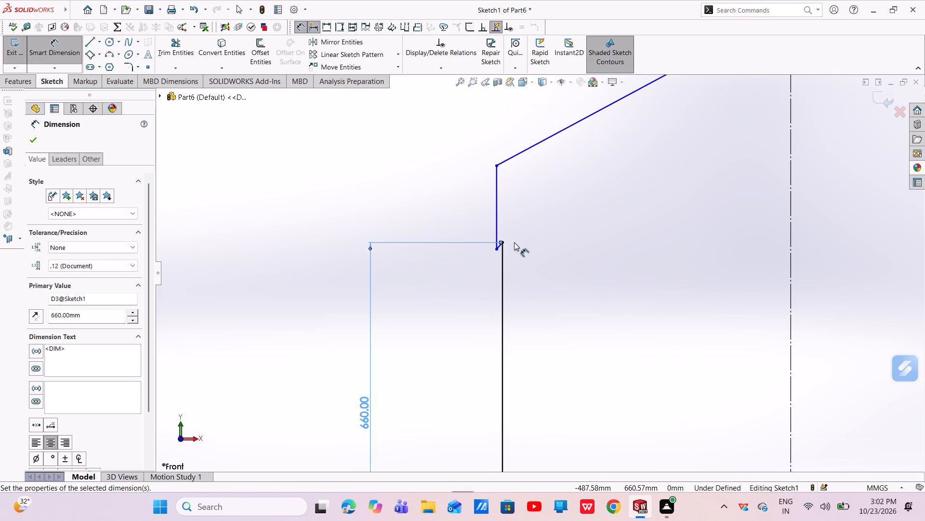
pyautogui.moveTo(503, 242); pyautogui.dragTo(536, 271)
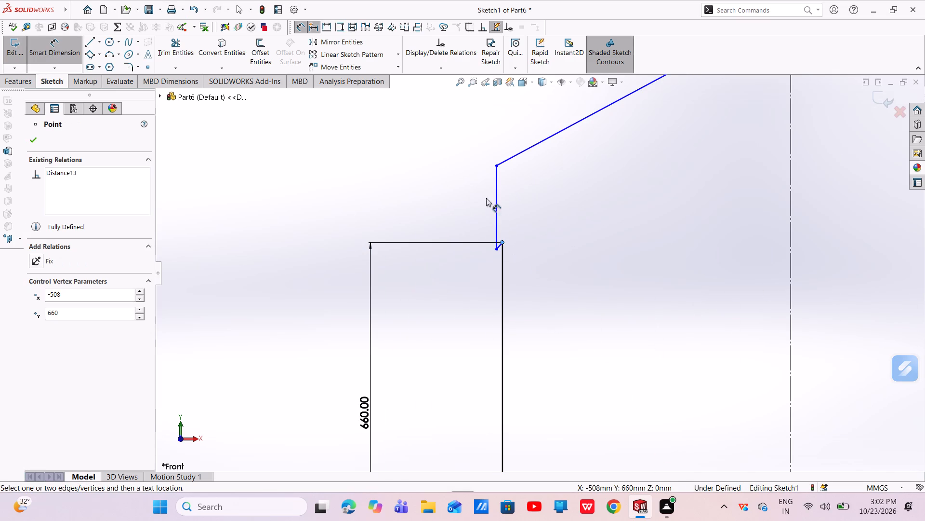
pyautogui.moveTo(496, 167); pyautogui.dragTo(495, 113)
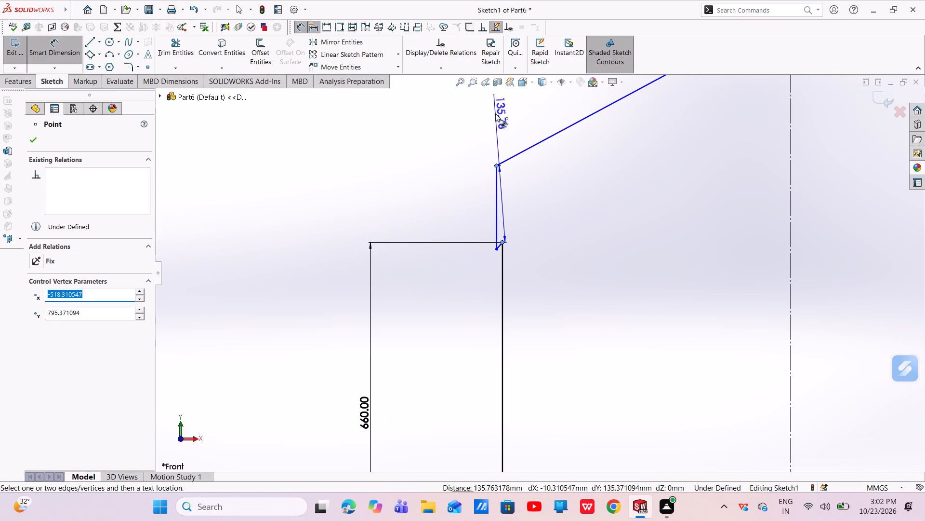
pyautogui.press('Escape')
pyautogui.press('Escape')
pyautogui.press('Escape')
# Reshape the short upper vertical line to sit outside and above the long side line, with its upper corner at about X -573, Y 848 mm.
pyautogui.moveTo(497, 165); pyautogui.dragTo(492, 140)
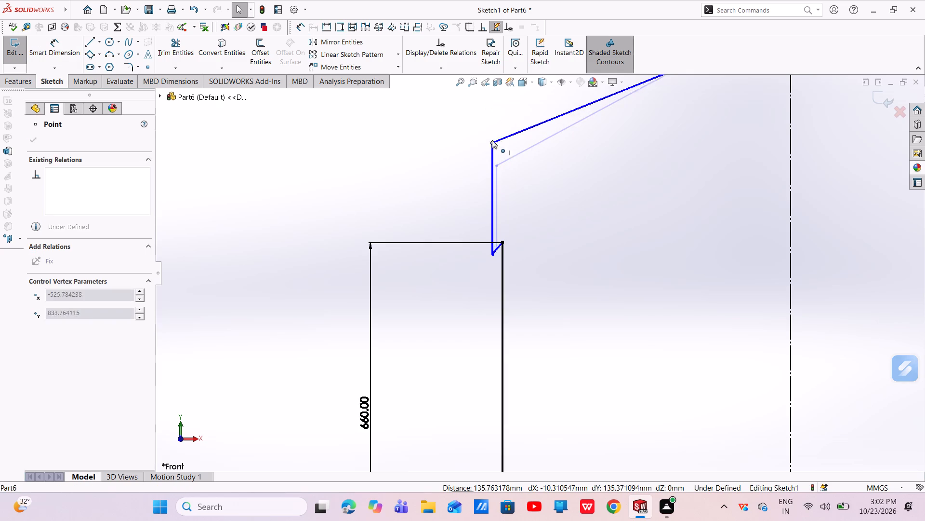
pyautogui.moveTo(492, 140); pyautogui.dragTo(473, 109)
pyautogui.scroll(4, 520, 271)
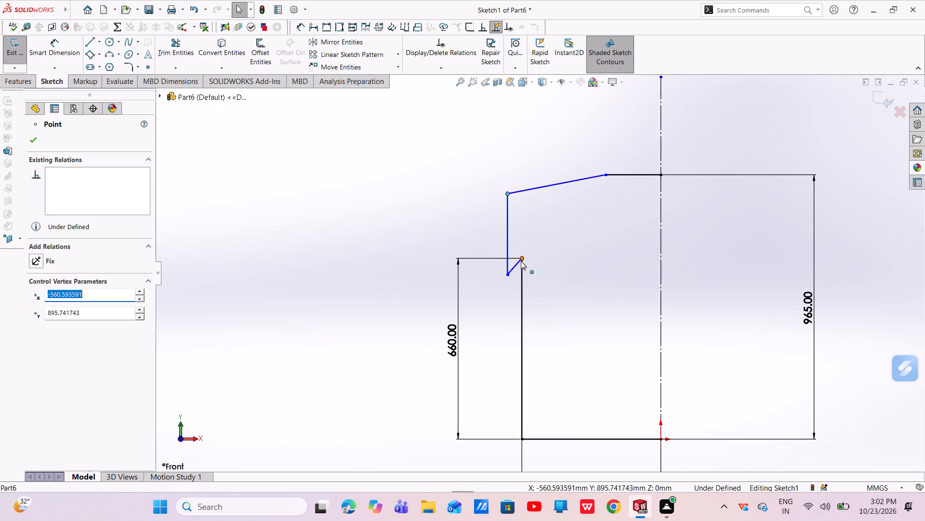
pyautogui.moveTo(507, 275); pyautogui.dragTo(509, 230)
pyautogui.scroll(-4, 526, 210)
pyautogui.moveTo(496, 191); pyautogui.dragTo(494, 169)
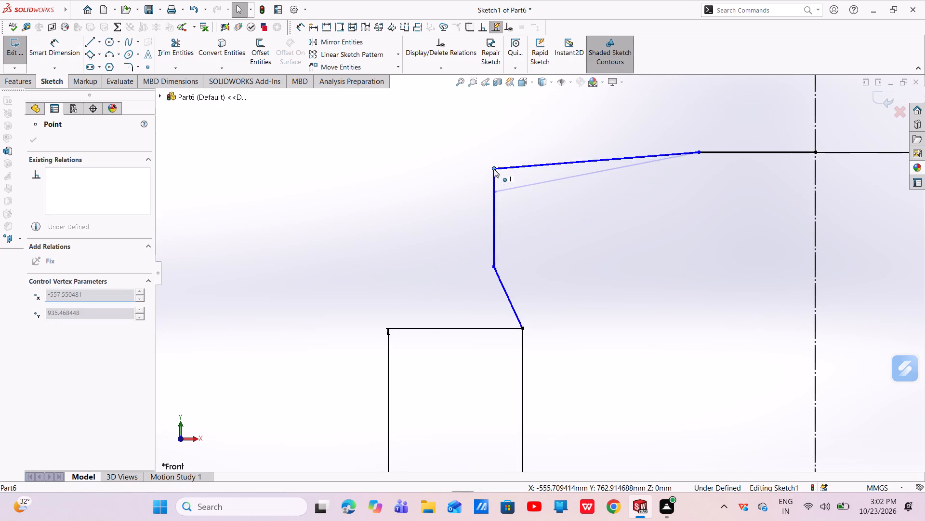
pyautogui.moveTo(494, 169); pyautogui.dragTo(510, 192)
pyautogui.press('Escape')
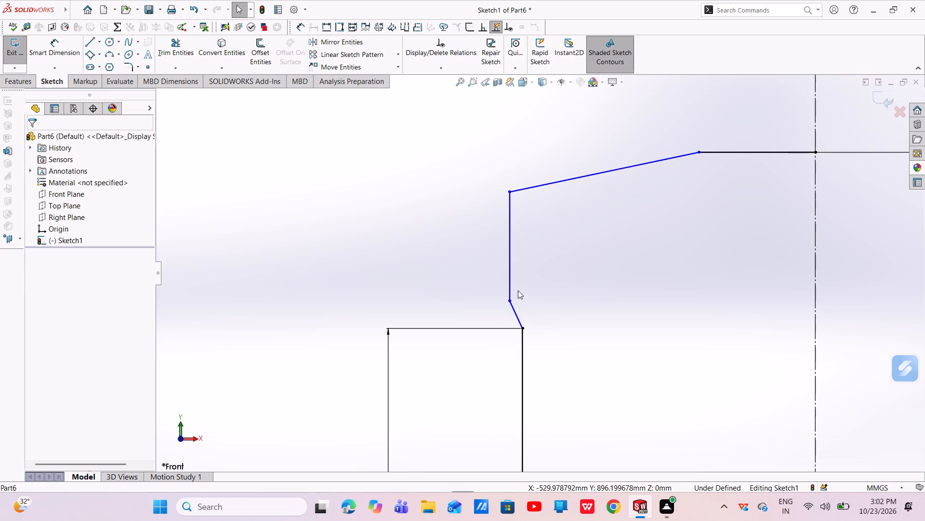
pyautogui.moveTo(508, 191); pyautogui.dragTo(466, 196)
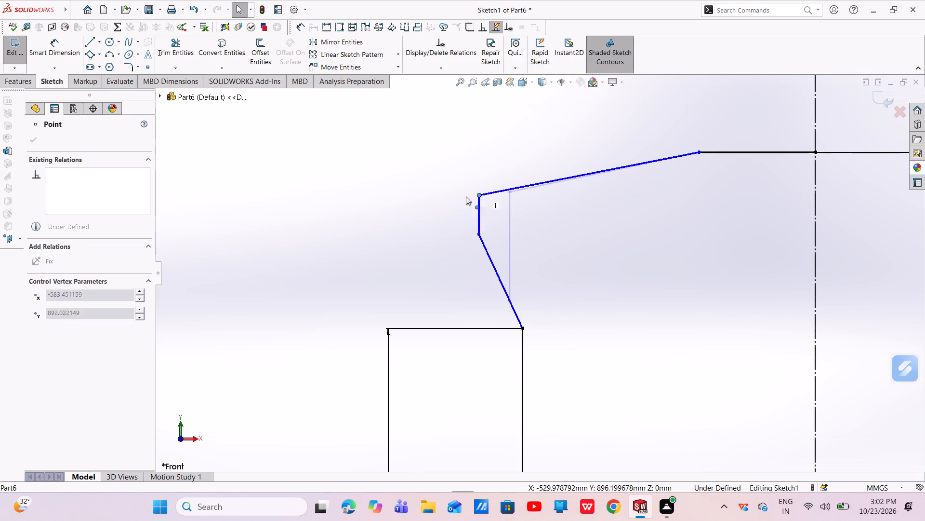
pyautogui.moveTo(466, 196); pyautogui.dragTo(415, 145)
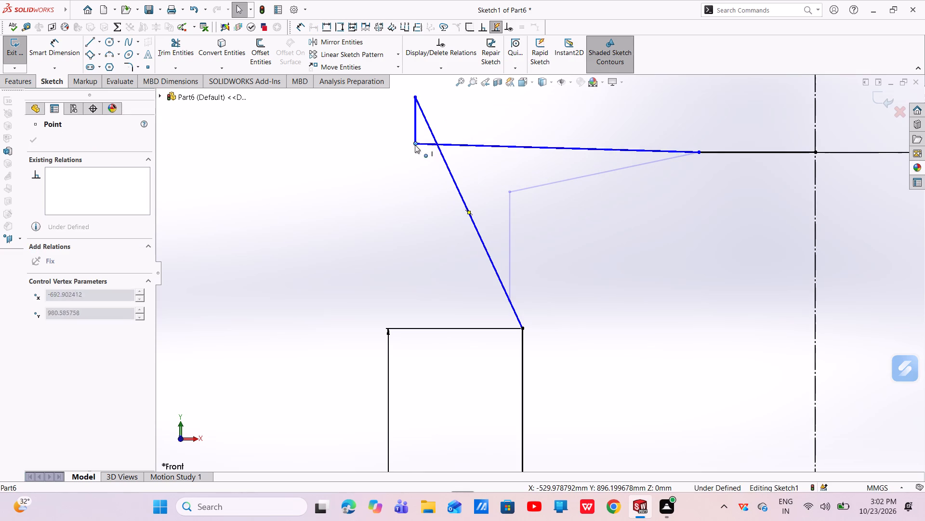
pyautogui.moveTo(415, 145); pyautogui.dragTo(427, 140)
pyautogui.moveTo(446, 106); pyautogui.dragTo(448, 102)
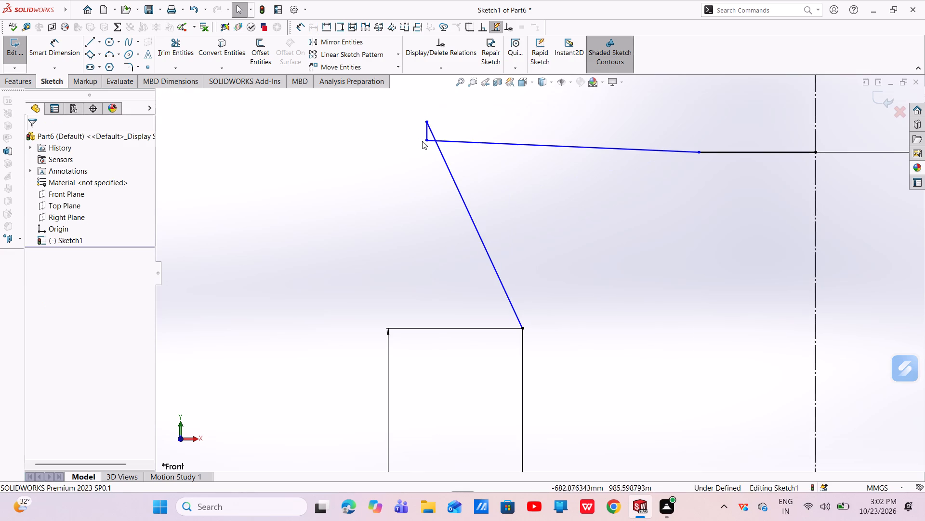
pyautogui.moveTo(425, 140); pyautogui.dragTo(448, 101)
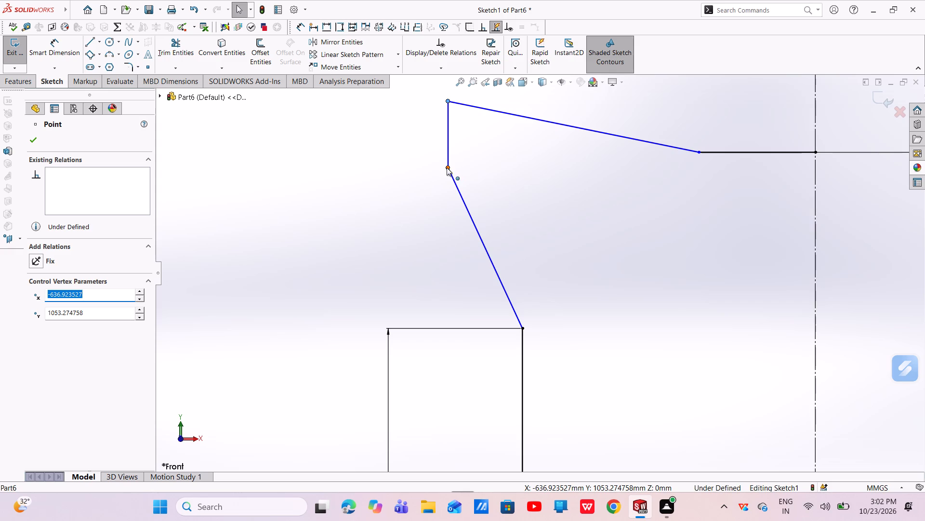
pyautogui.moveTo(448, 168); pyautogui.dragTo(446, 269)
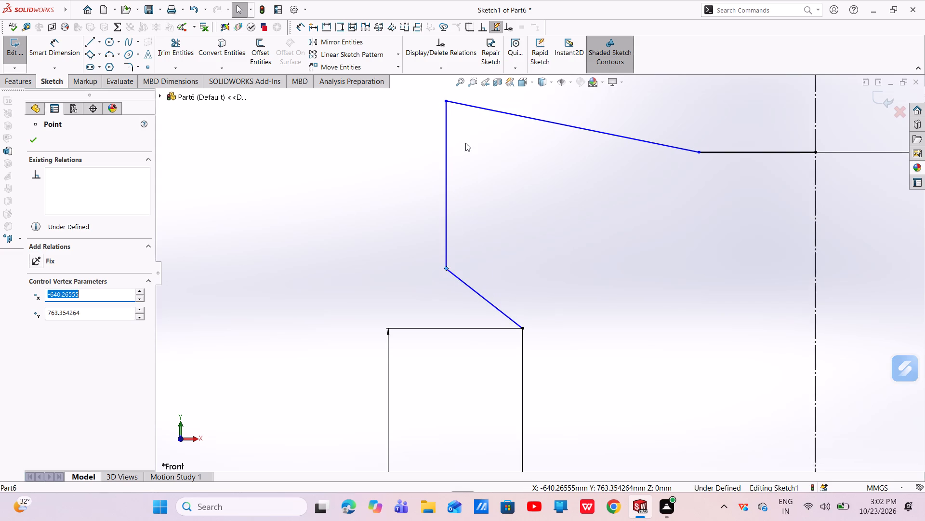
pyautogui.moveTo(444, 100); pyautogui.dragTo(476, 211)
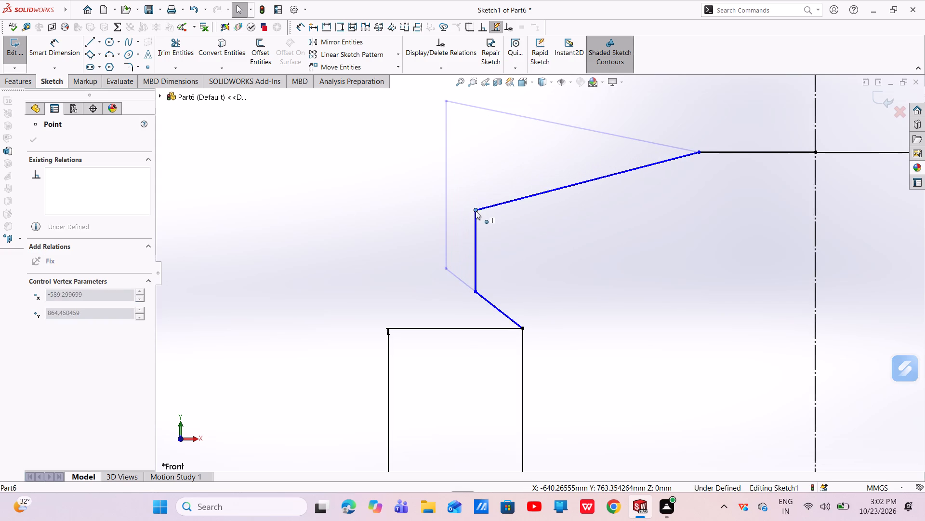
pyautogui.moveTo(476, 211); pyautogui.dragTo(485, 220)
pyautogui.press('Escape')
pyautogui.press('Escape')
# Dimension the angle between the short slanted line and the long vertical side line to 96 degrees.
pyautogui.scroll(5, 538, 298)
pyautogui.scroll(3, 590, 330)
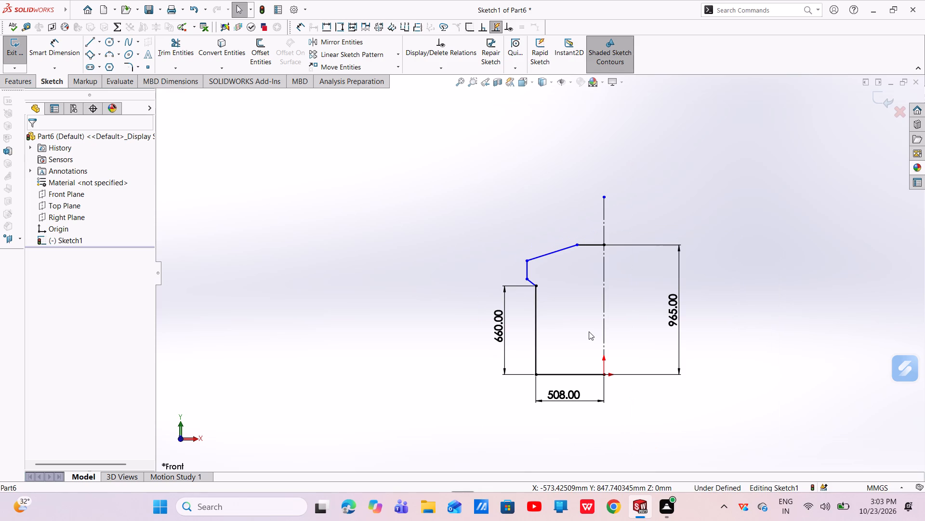
pyautogui.click(60, 54)
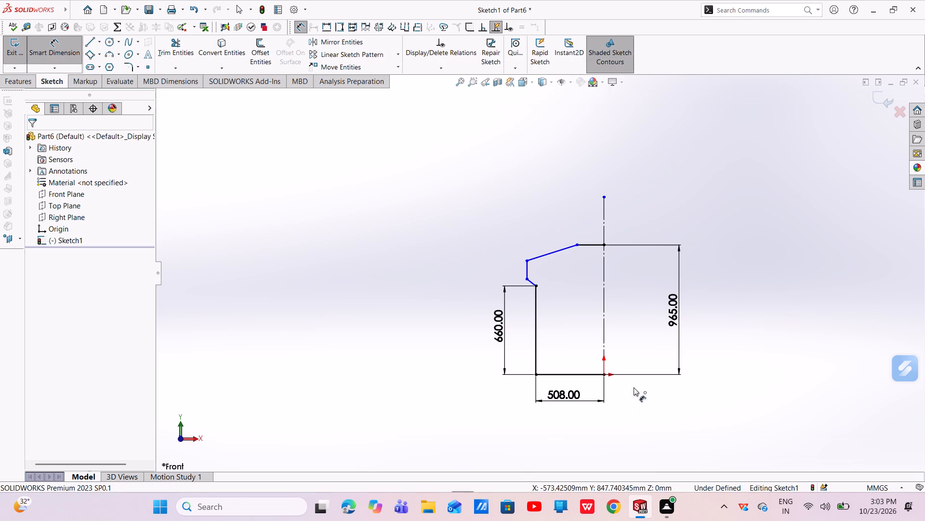
pyautogui.scroll(-7, 559, 279)
pyautogui.click(452, 289)
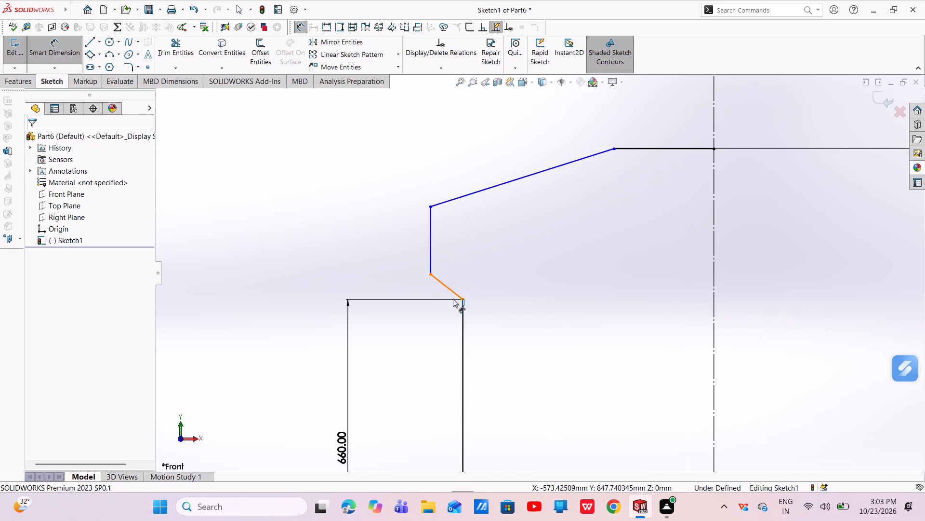
pyautogui.click(464, 338)
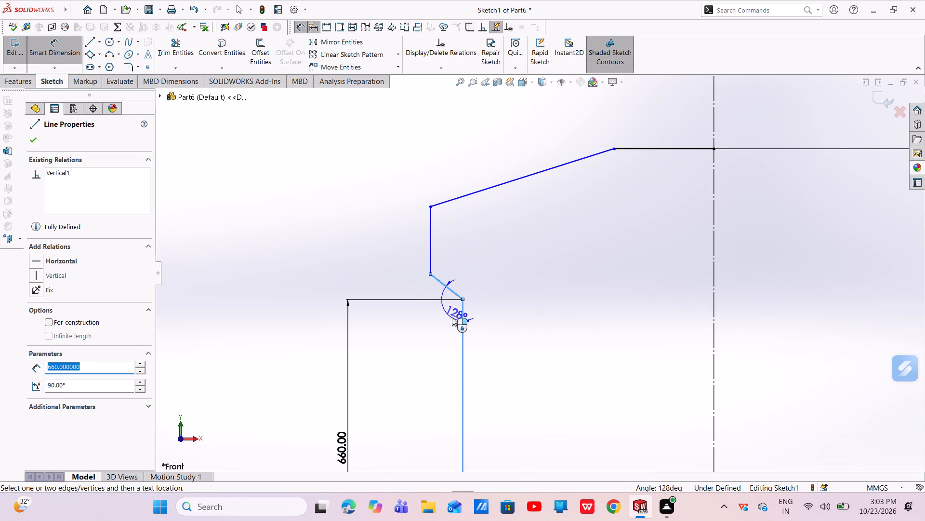
pyautogui.click(450, 315)
pyautogui.press('BackSpace')
pyautogui.write('96')
pyautogui.press('Return')
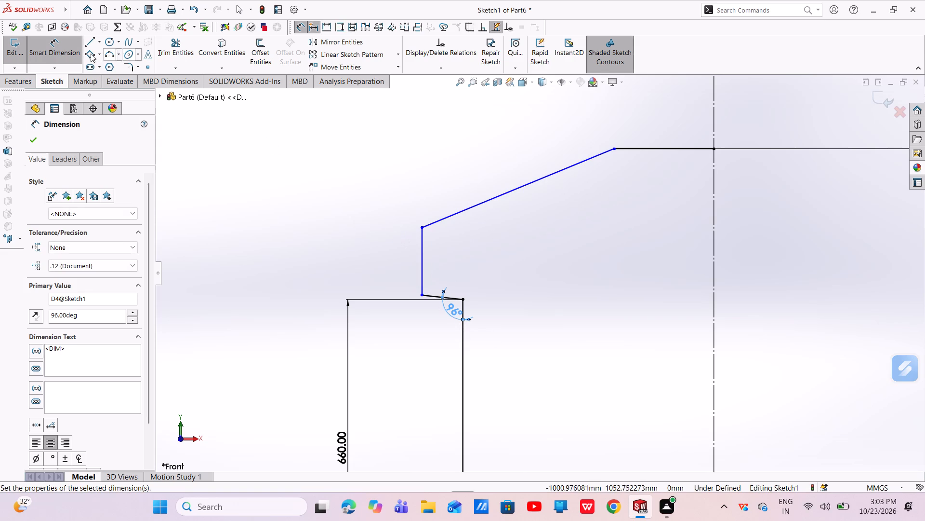
# Dimension the short upper vertical line to 250 mm.
pyautogui.click(420, 263)
pyautogui.click(349, 261)
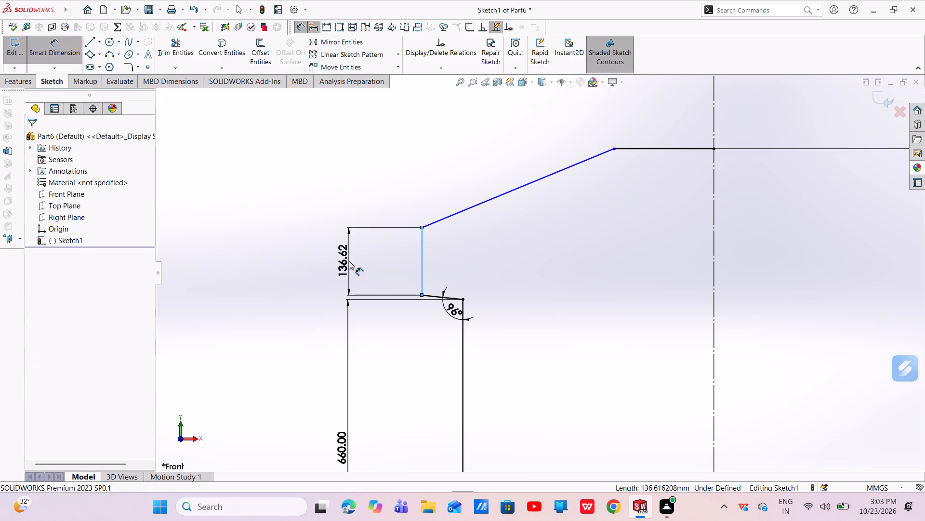
pyautogui.press('BackSpace')
pyautogui.write('250')
pyautogui.press('Return')
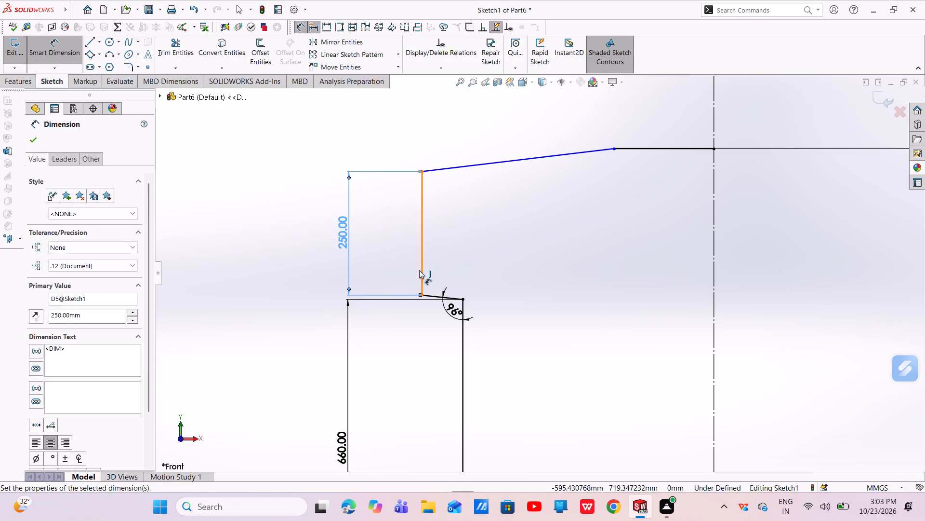
pyautogui.press('Escape')
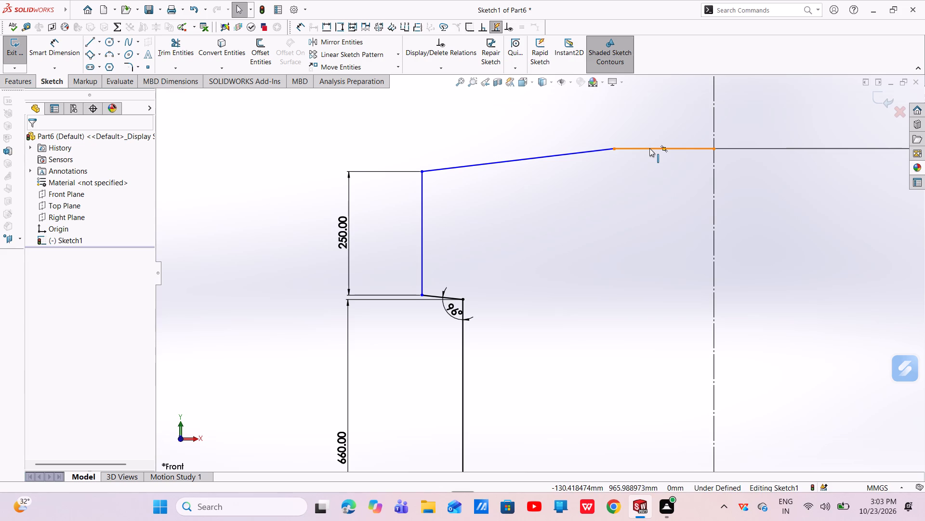
# Lengthen the profile's top horizontal line away from the centerline and dimension it to 635 mm.
pyautogui.moveTo(615, 148); pyautogui.dragTo(533, 165)
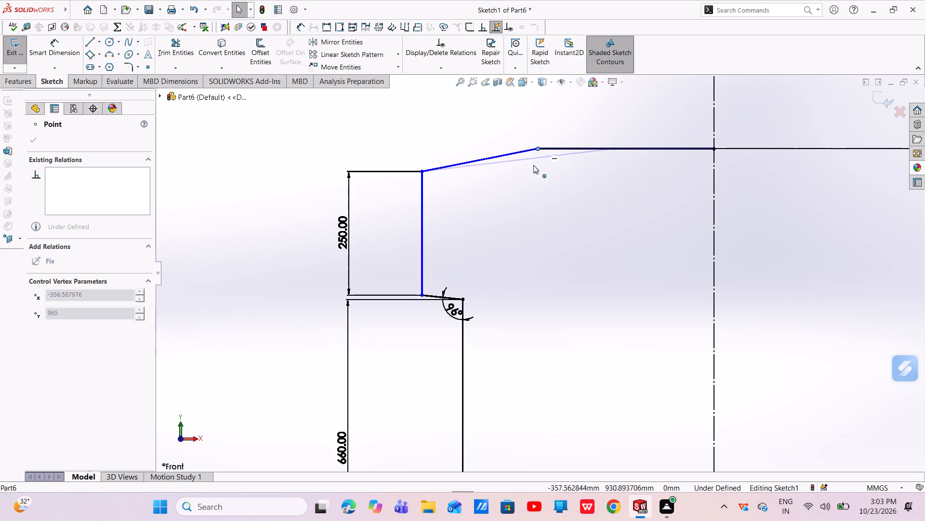
pyautogui.moveTo(533, 165); pyautogui.dragTo(490, 194)
pyautogui.click(61, 41)
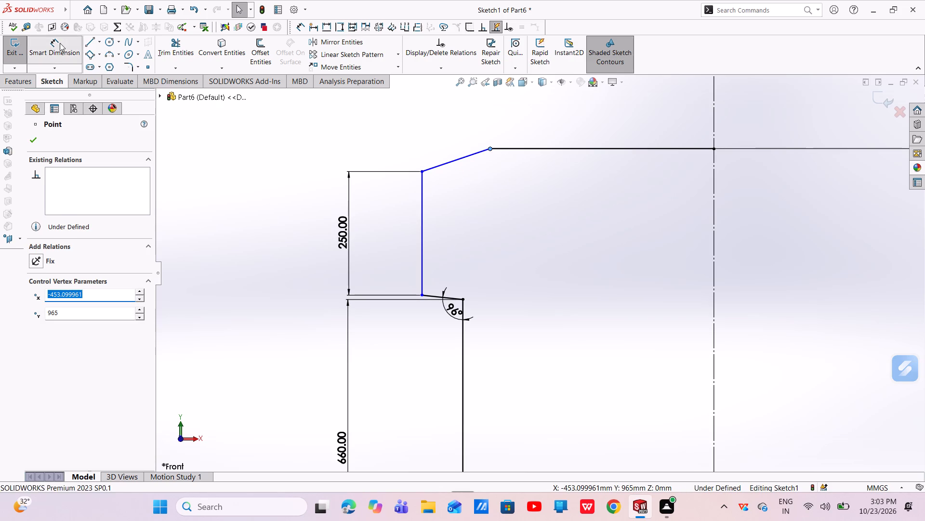
pyautogui.click(577, 151)
pyautogui.click(579, 127)
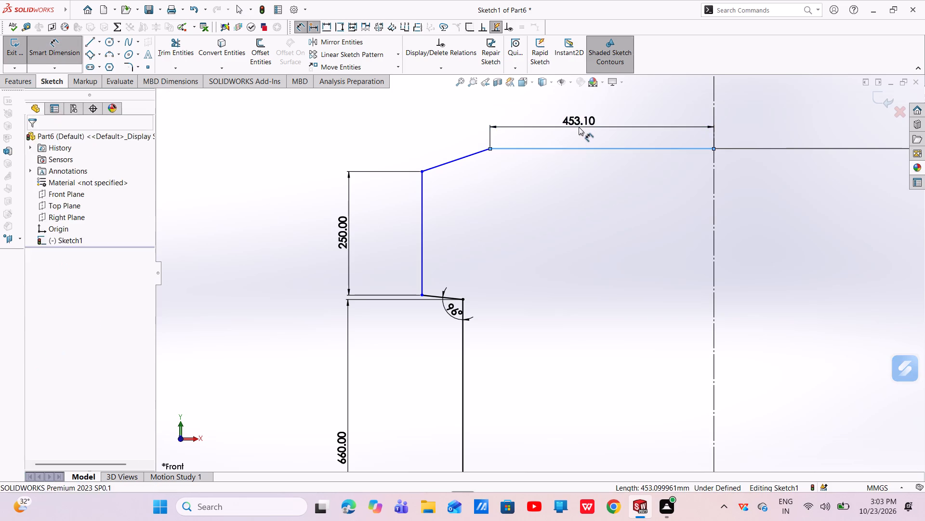
pyautogui.press('BackSpace')
pyautogui.write('635')
pyautogui.press('Return')
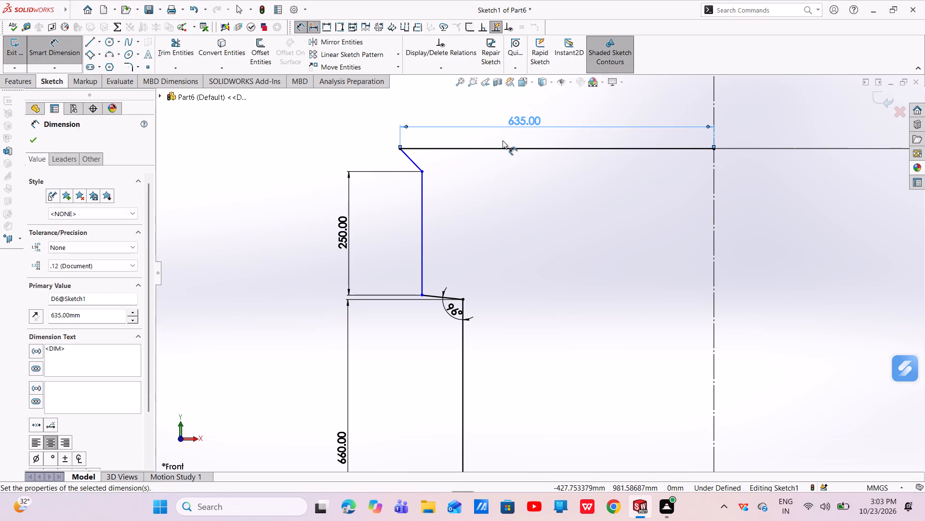
# Move the 250 mm vertical line outward past the top line's end, to about 897 mm from the centerline.
pyautogui.moveTo(401, 148); pyautogui.dragTo(433, 156)
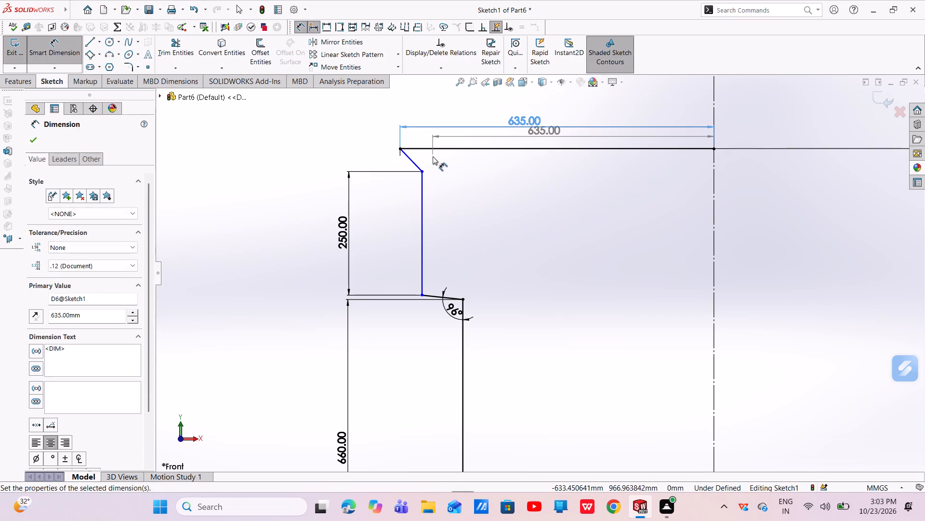
pyautogui.moveTo(433, 156); pyautogui.dragTo(436, 158)
pyautogui.press('Escape')
pyautogui.press('Escape')
pyautogui.moveTo(423, 171); pyautogui.dragTo(390, 188)
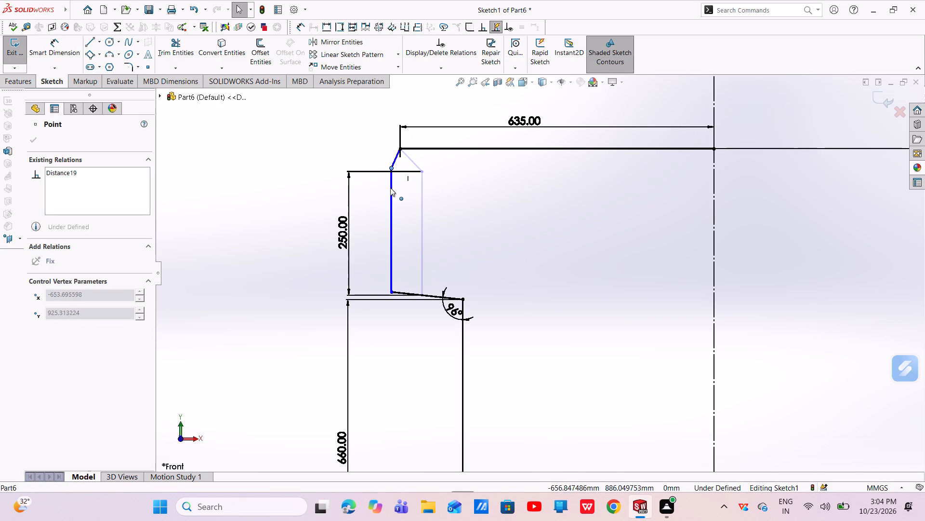
pyautogui.moveTo(390, 188); pyautogui.dragTo(422, 196)
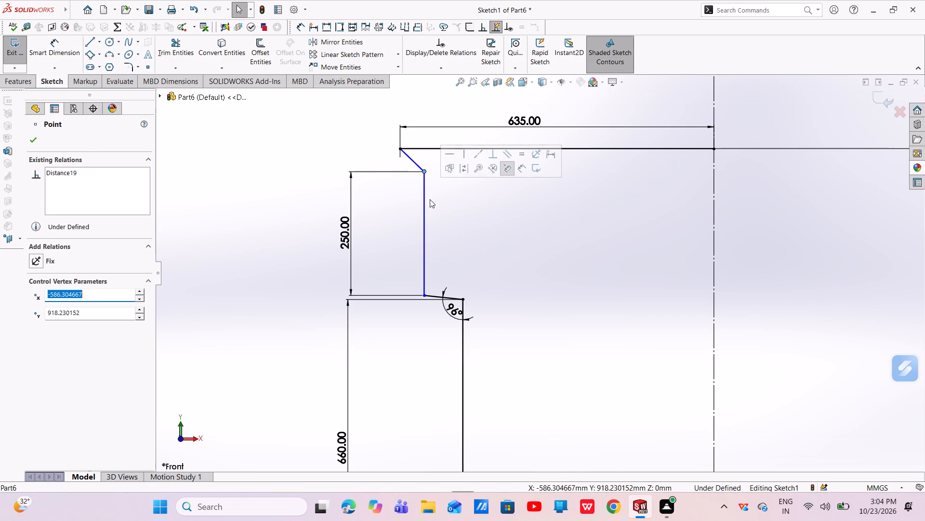
pyautogui.press('Escape')
pyautogui.press('Escape')
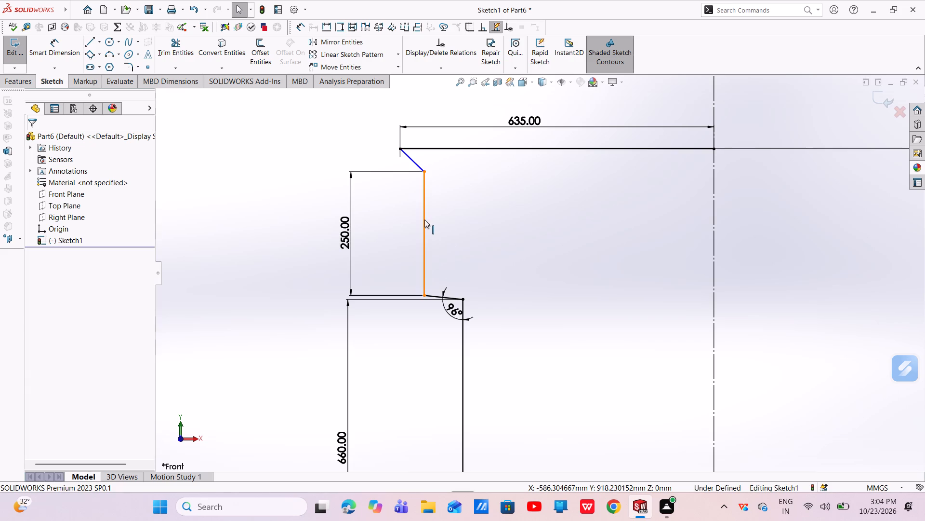
pyautogui.moveTo(424, 219); pyautogui.dragTo(271, 234)
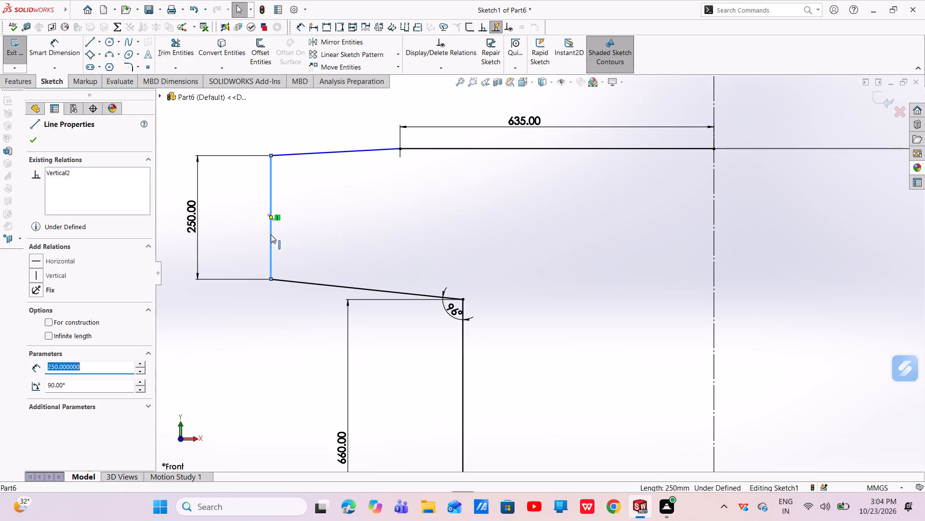
# Dimension the horizontal distance from the 250 mm line's upper endpoint to the top line's end on the centerline to 940 mm.
pyautogui.scroll(4, 315, 241)
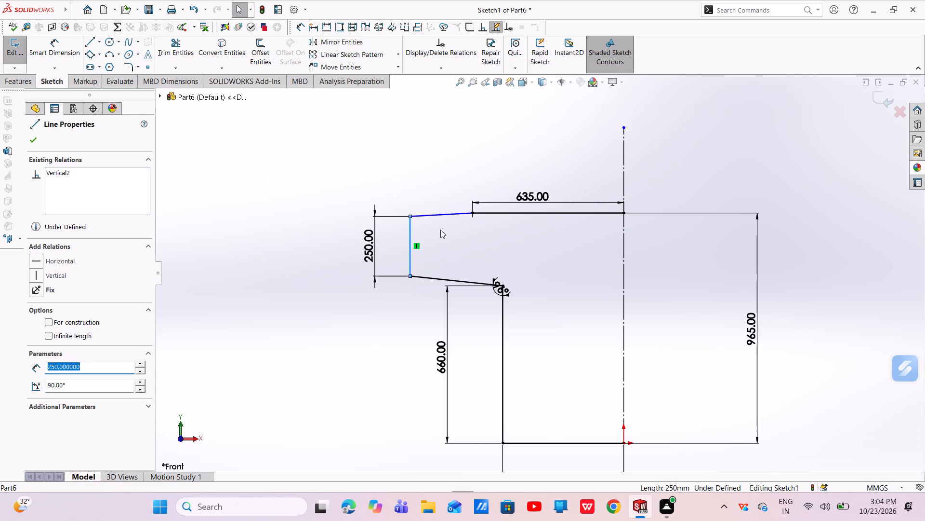
pyautogui.click(64, 51)
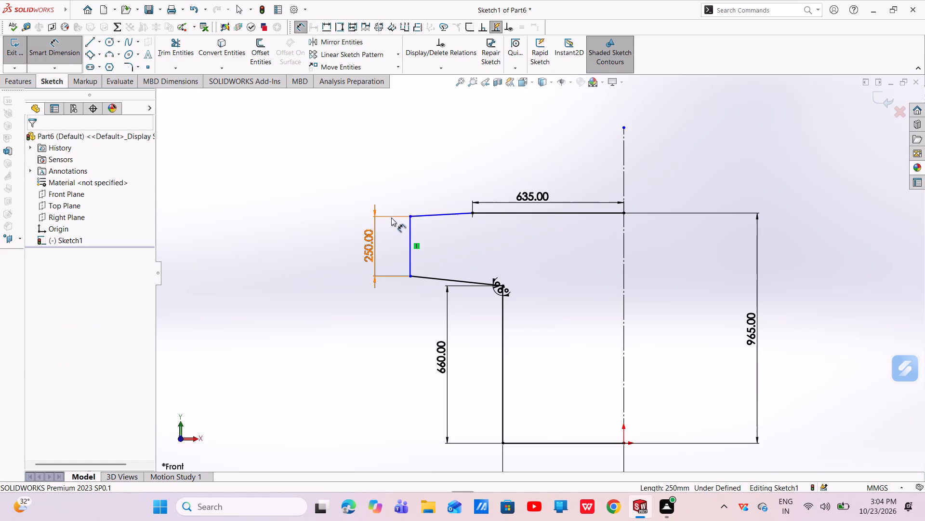
pyautogui.click(411, 215)
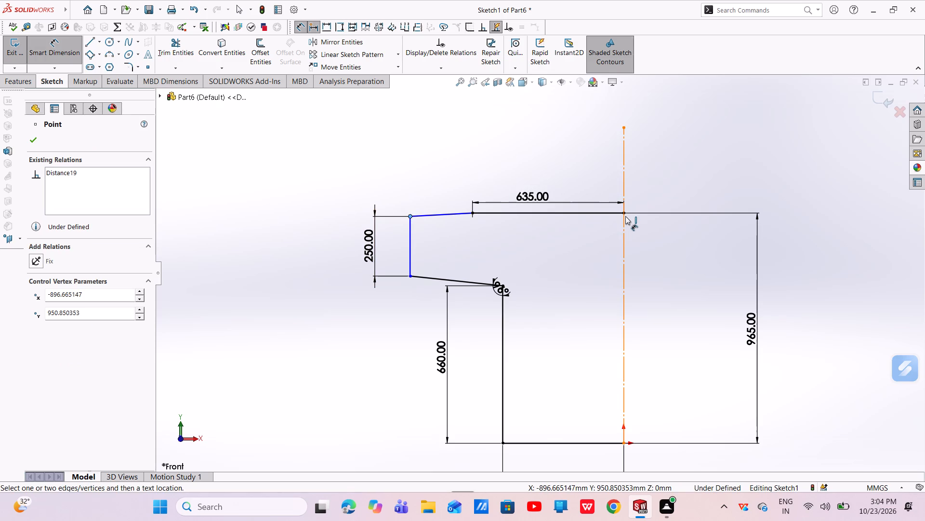
pyautogui.click(623, 213)
pyautogui.click(516, 158)
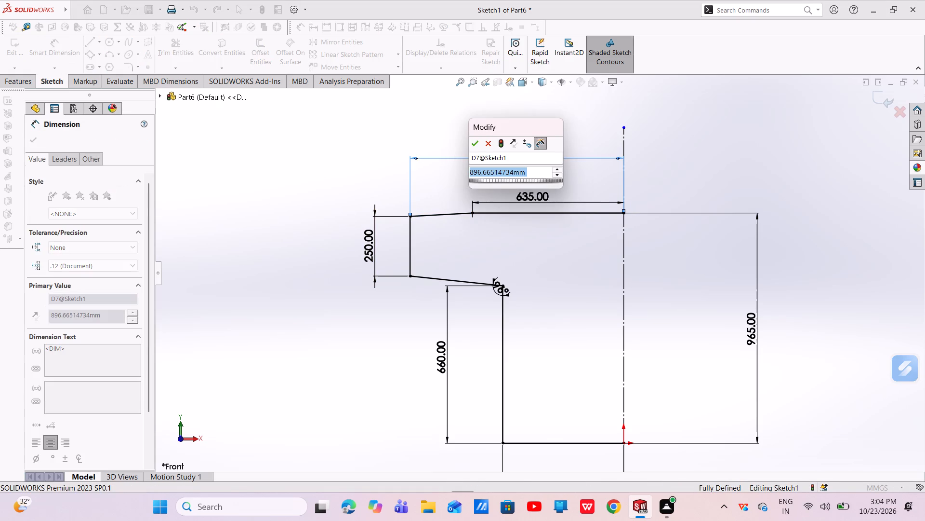
pyautogui.press('BackSpace')
pyautogui.write('940')
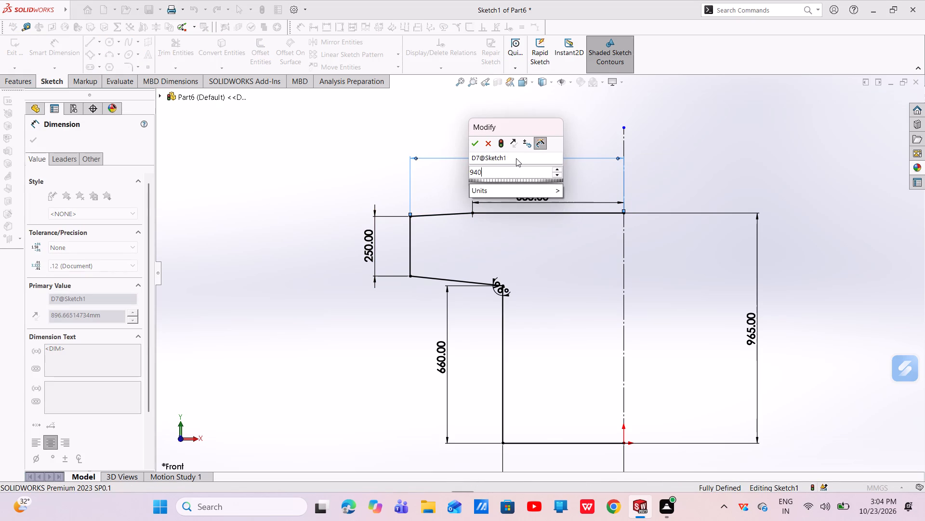
pyautogui.press('Return')
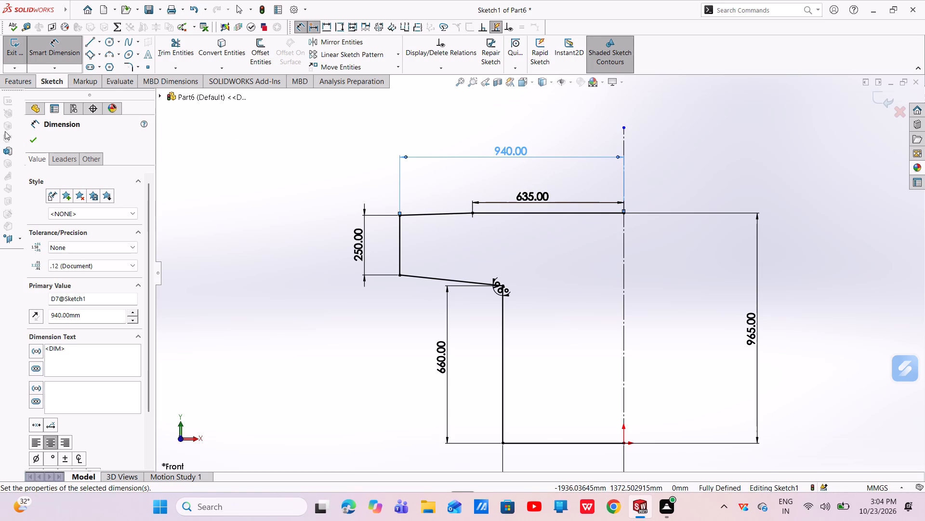
pyautogui.click(34, 140)
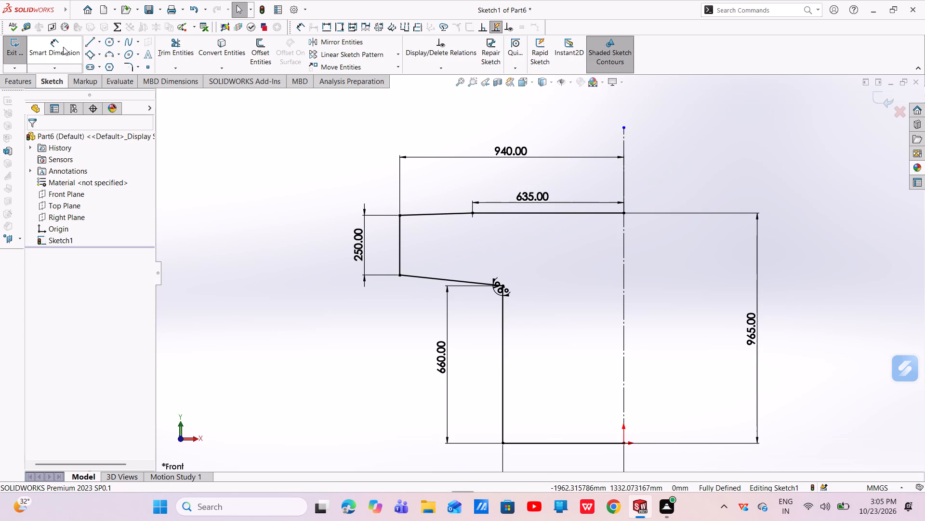
# Close the half-profile with a vertical line along the centerline, from the top line's inner end down to the origin.
pyautogui.click(89, 43)
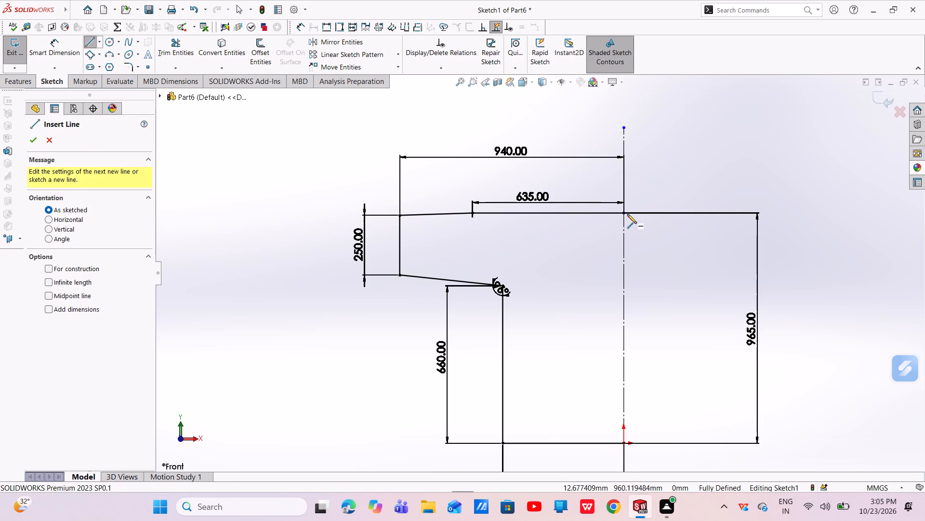
pyautogui.click(622, 213)
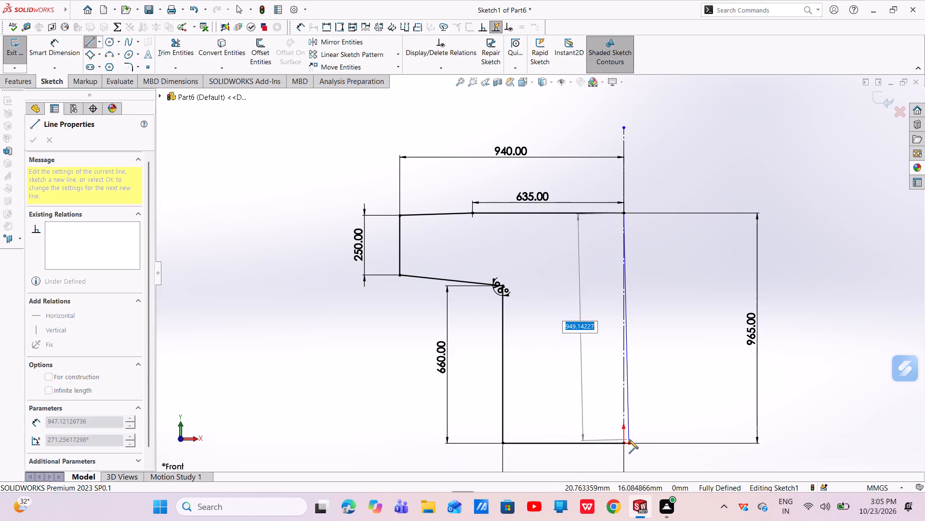
pyautogui.click(624, 443)
pyautogui.rightClick(651, 380)
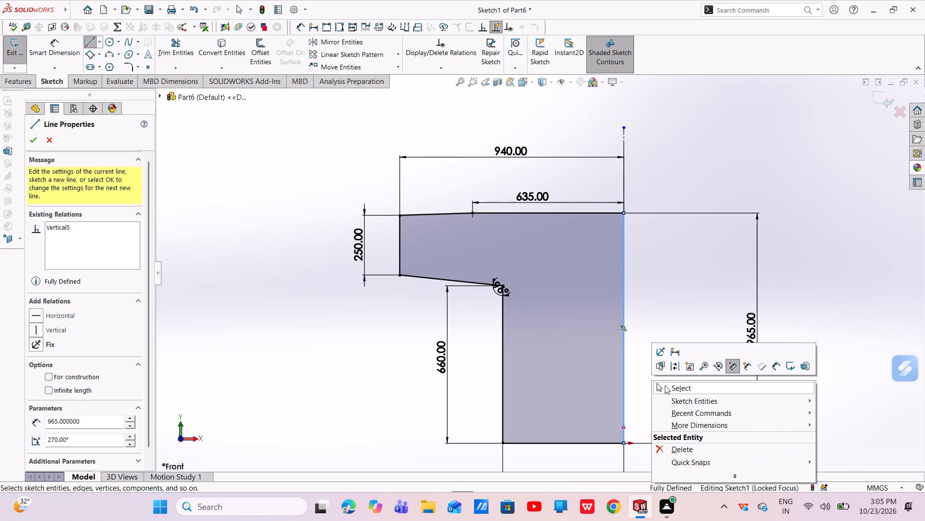
pyautogui.click(665, 386)
# Extrude the closed half-profile with a Blind depth of 1245 mm in the reversed direction, behind the Front Plane.
pyautogui.click(29, 83)
pyautogui.click(17, 58)
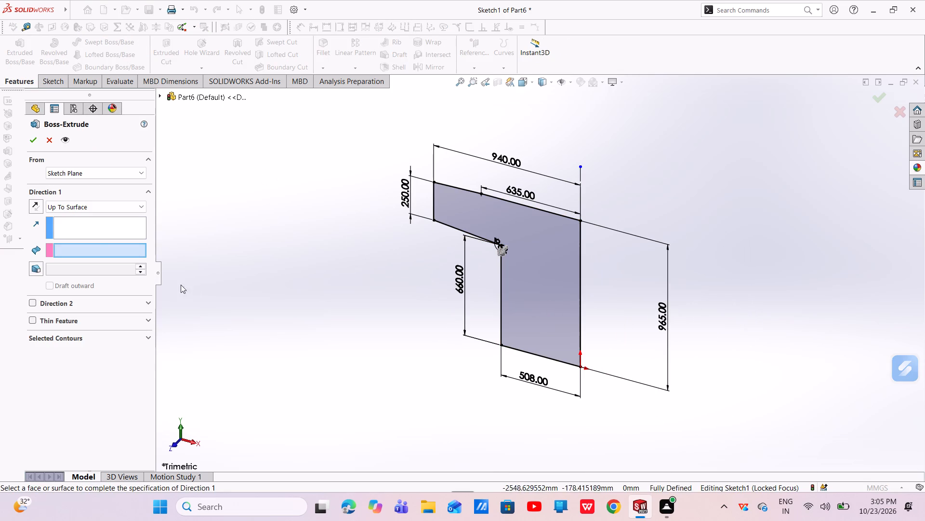
pyautogui.click(95, 206)
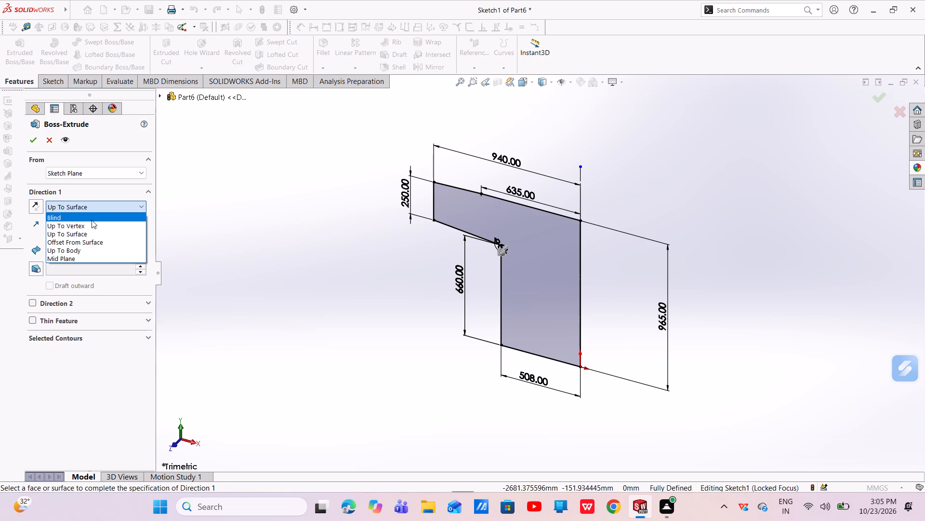
pyautogui.click(92, 219)
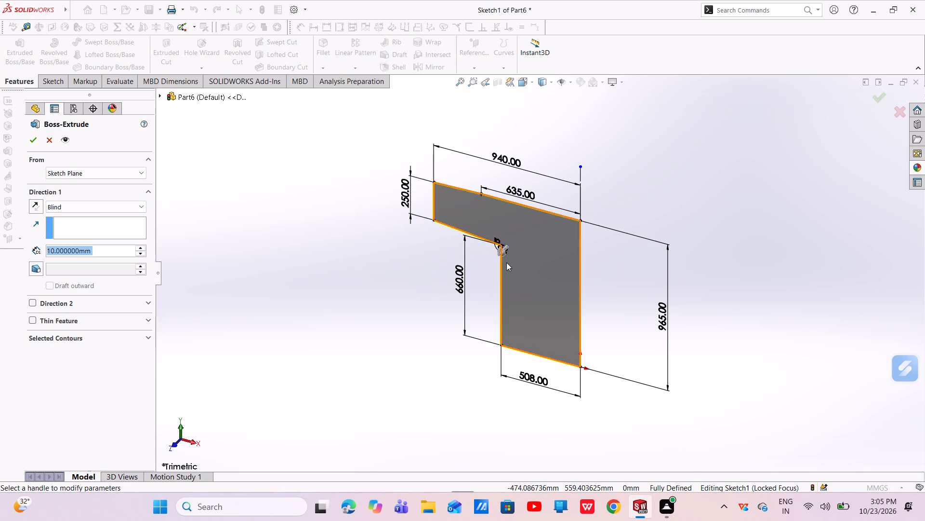
pyautogui.press('BackSpace')
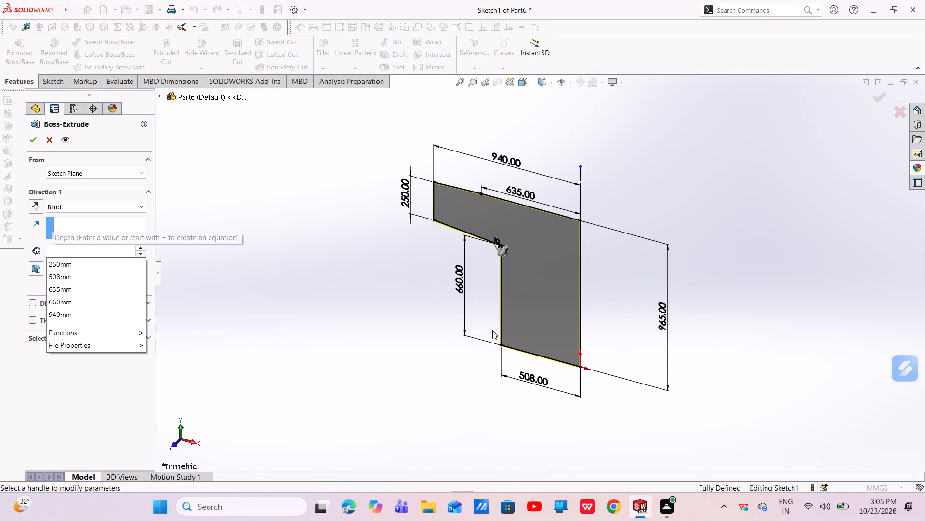
pyautogui.write('1245')
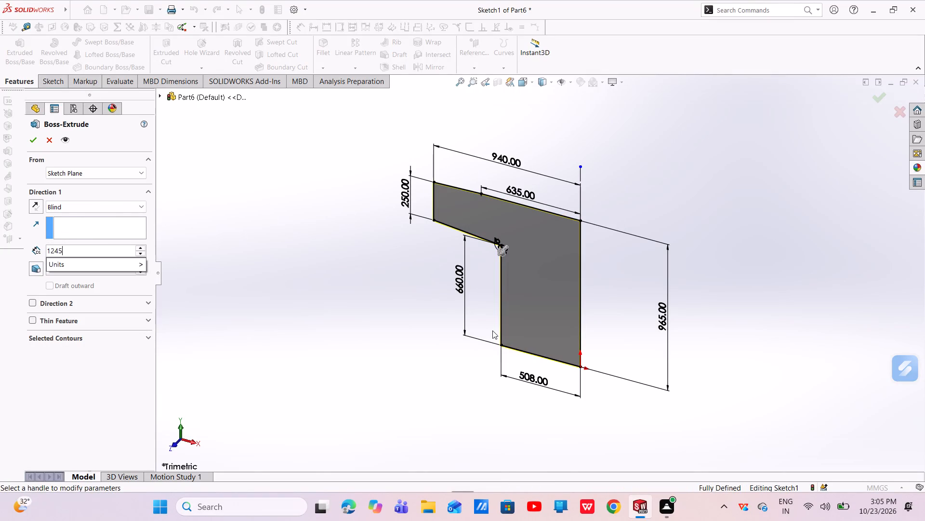
pyautogui.press('Return')
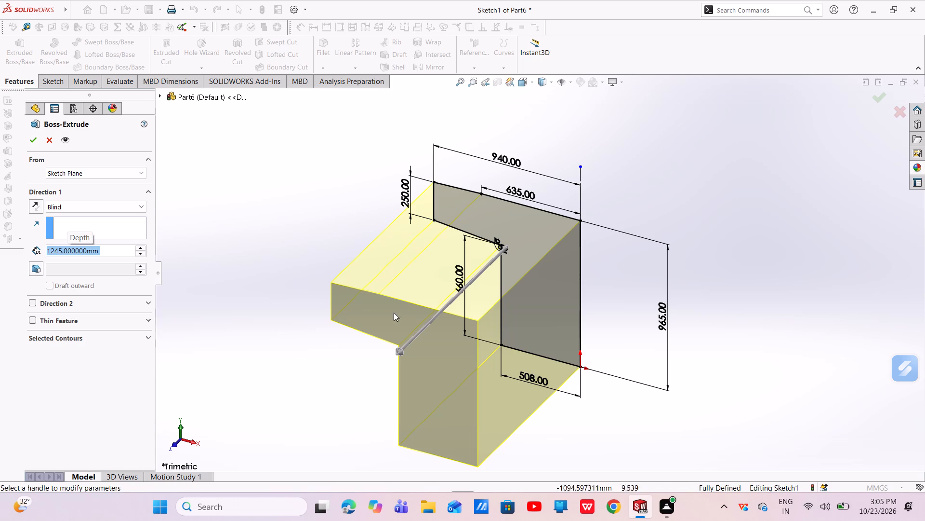
pyautogui.click(39, 205)
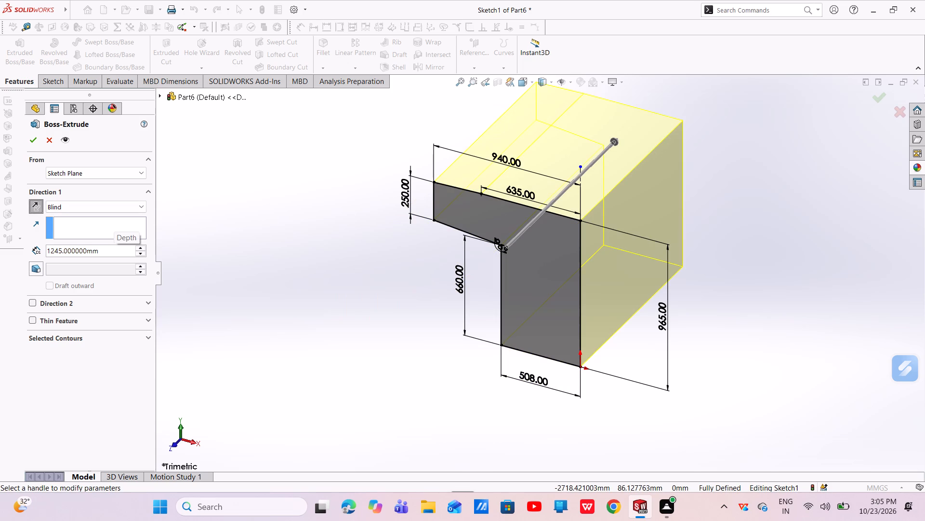
pyautogui.click(33, 142)
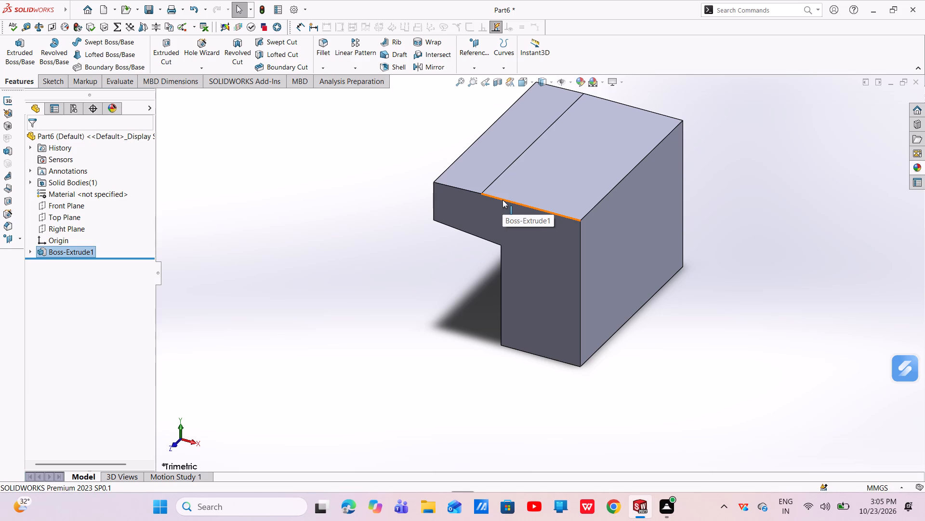
# Mirror the extruded half about its flat vertical face on the centerline to form the full T-shaped body.
pyautogui.click(427, 64)
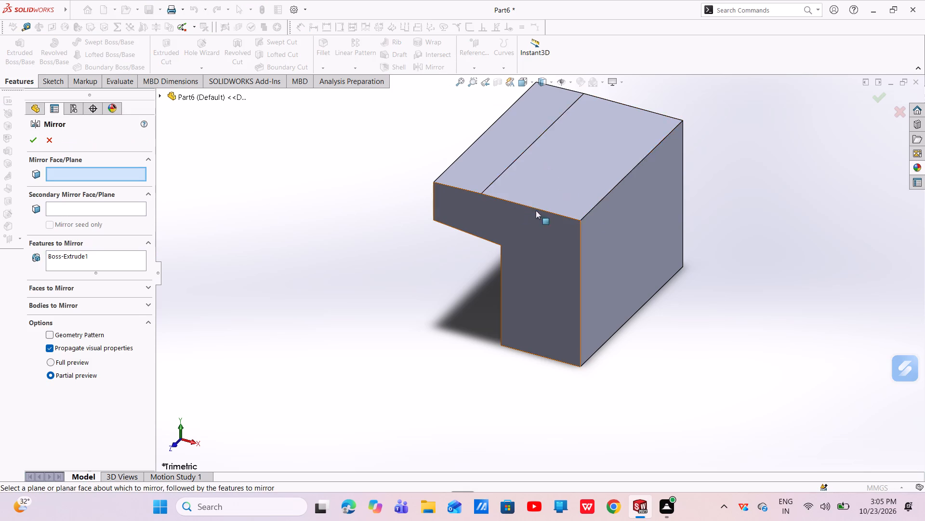
pyautogui.click(593, 214)
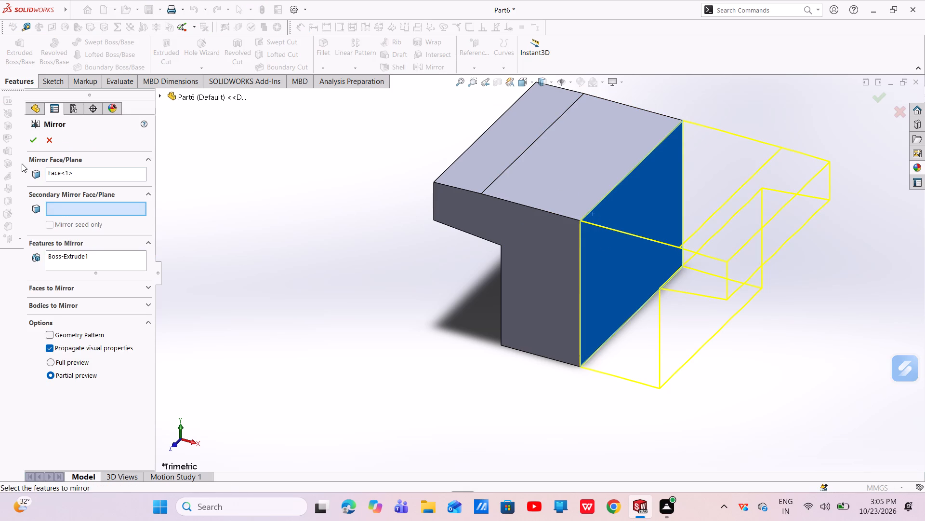
pyautogui.click(32, 140)
# Start a new sketch on the Right Plane.
pyautogui.scroll(2, 571, 226)
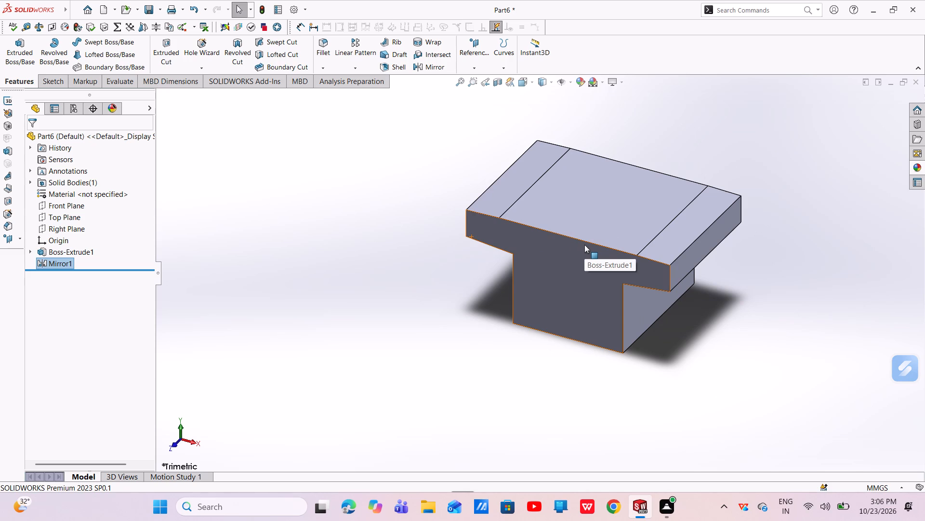
pyautogui.click(62, 226)
pyautogui.click(71, 211)
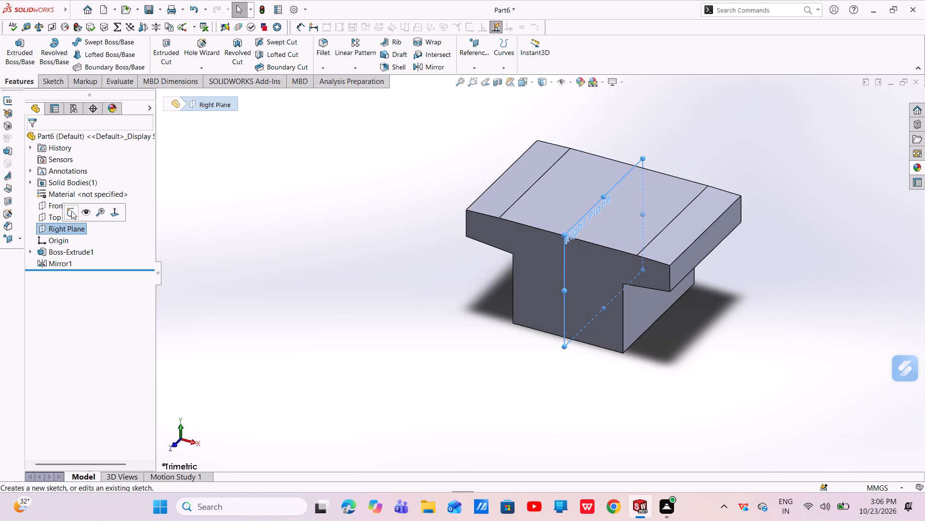
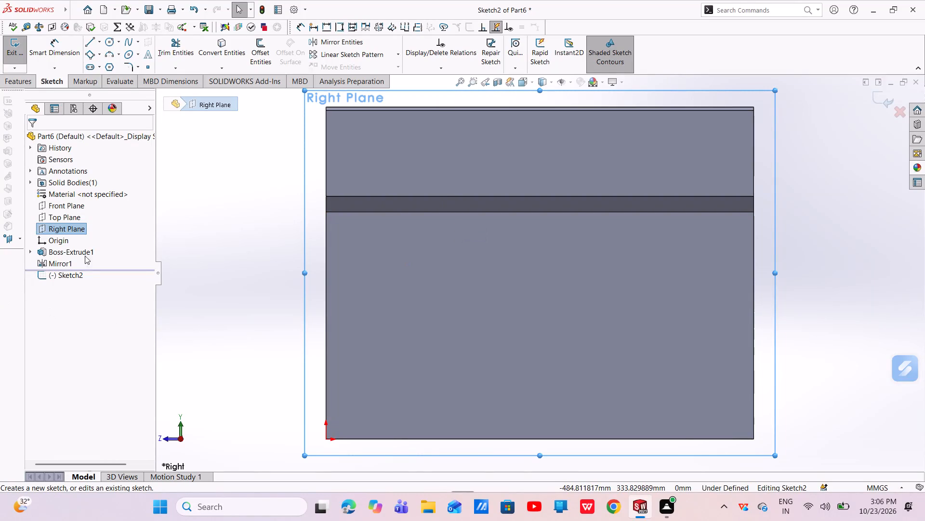
# Exit the empty sketch on the Right Plane.
pyautogui.click(60, 251)
pyautogui.click(32, 254)
pyautogui.click(55, 261)
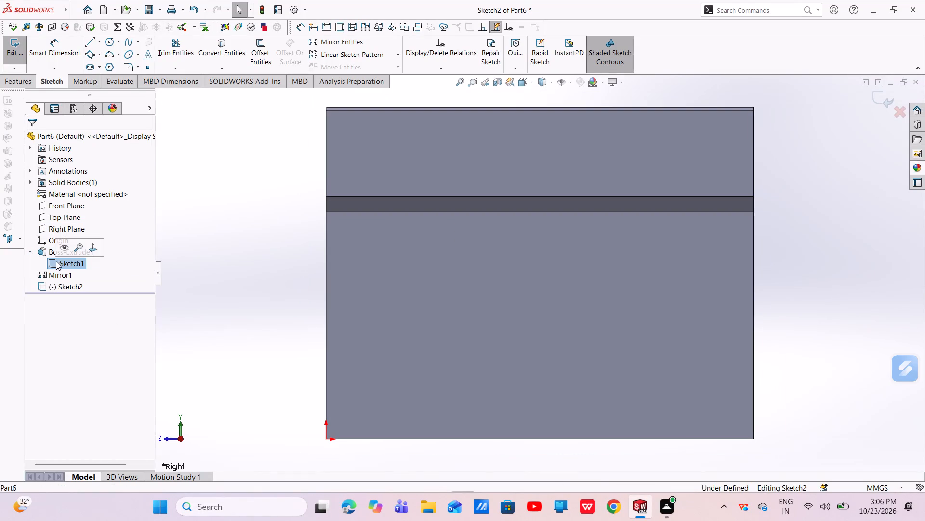
pyautogui.click(39, 255)
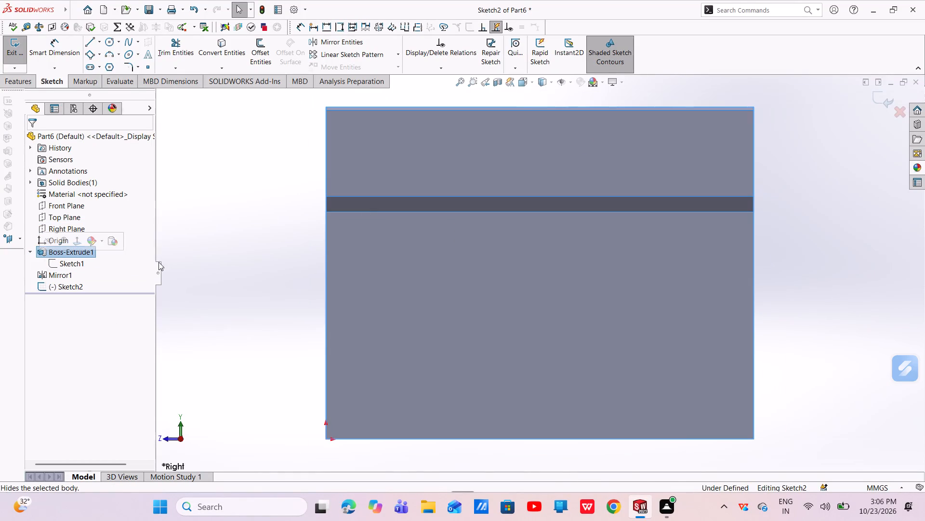
pyautogui.click(883, 96)
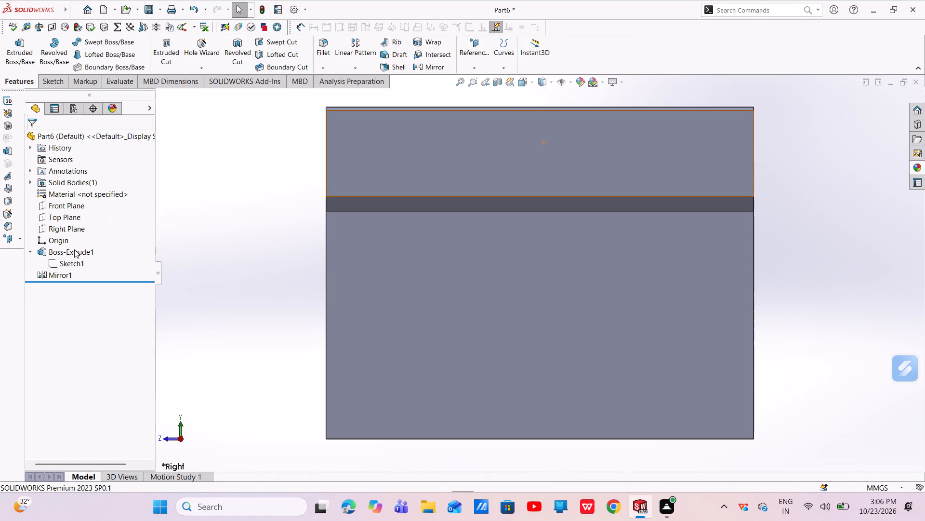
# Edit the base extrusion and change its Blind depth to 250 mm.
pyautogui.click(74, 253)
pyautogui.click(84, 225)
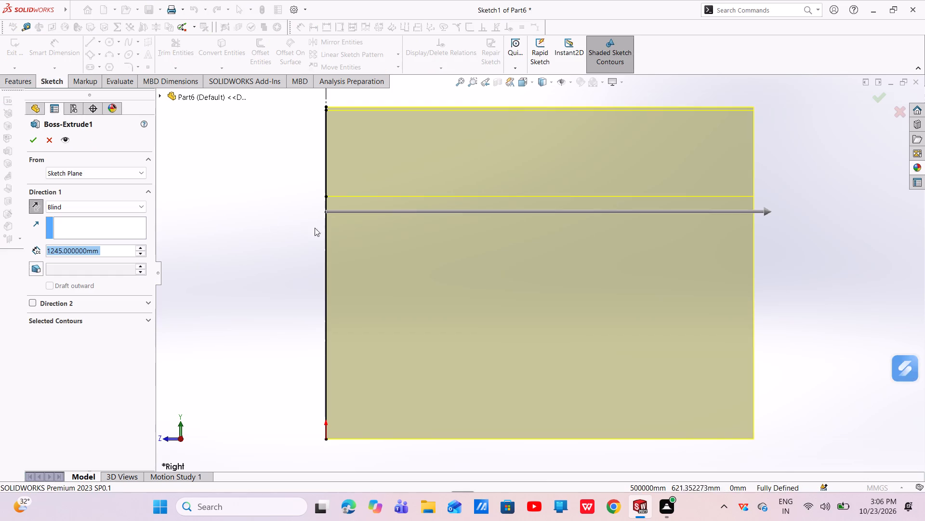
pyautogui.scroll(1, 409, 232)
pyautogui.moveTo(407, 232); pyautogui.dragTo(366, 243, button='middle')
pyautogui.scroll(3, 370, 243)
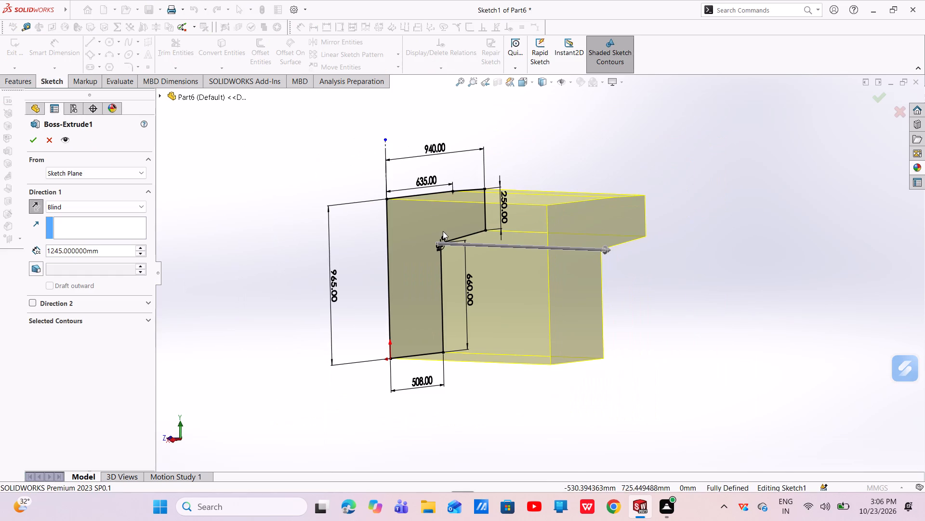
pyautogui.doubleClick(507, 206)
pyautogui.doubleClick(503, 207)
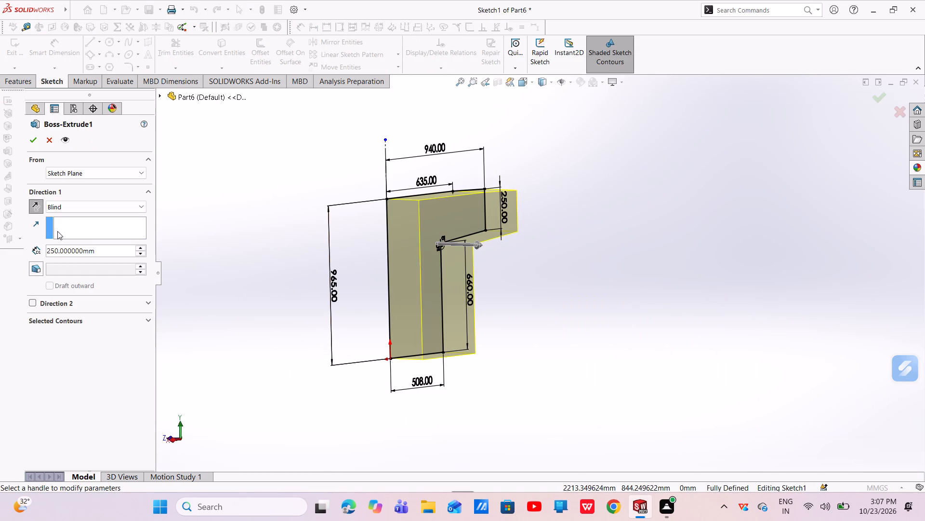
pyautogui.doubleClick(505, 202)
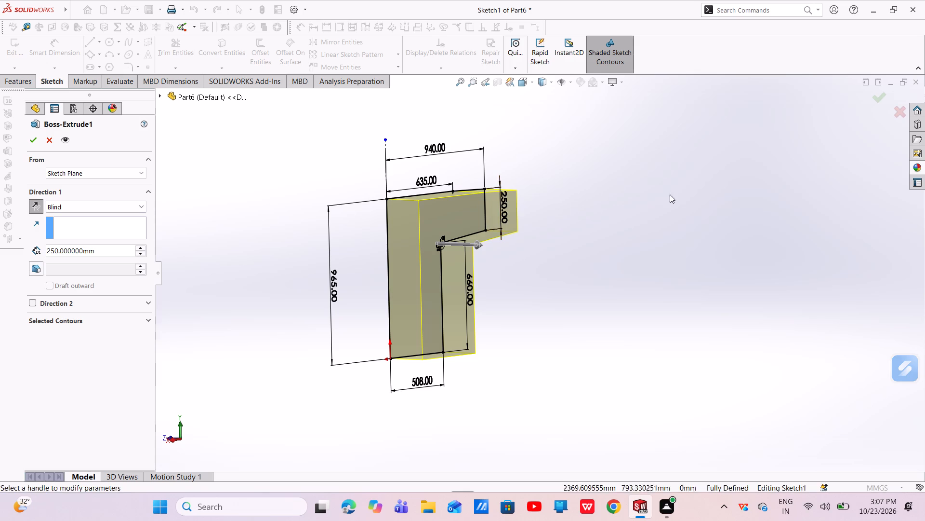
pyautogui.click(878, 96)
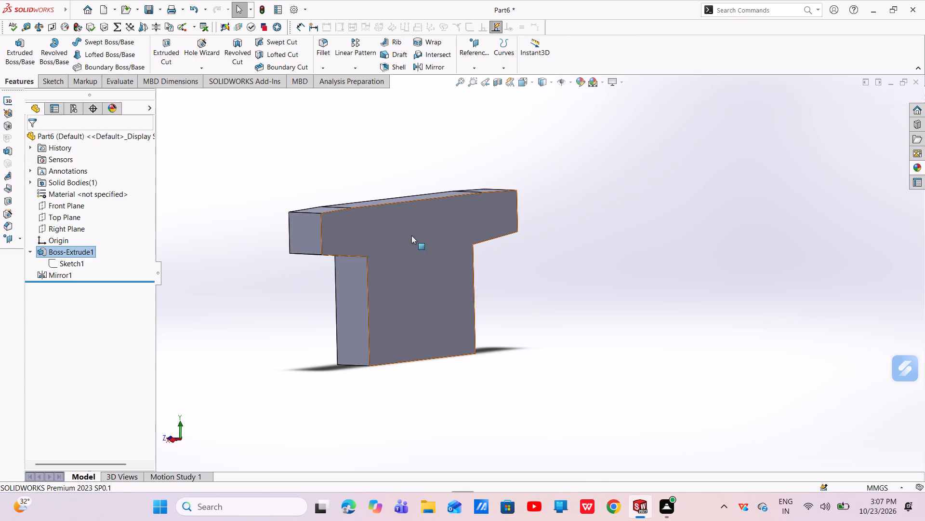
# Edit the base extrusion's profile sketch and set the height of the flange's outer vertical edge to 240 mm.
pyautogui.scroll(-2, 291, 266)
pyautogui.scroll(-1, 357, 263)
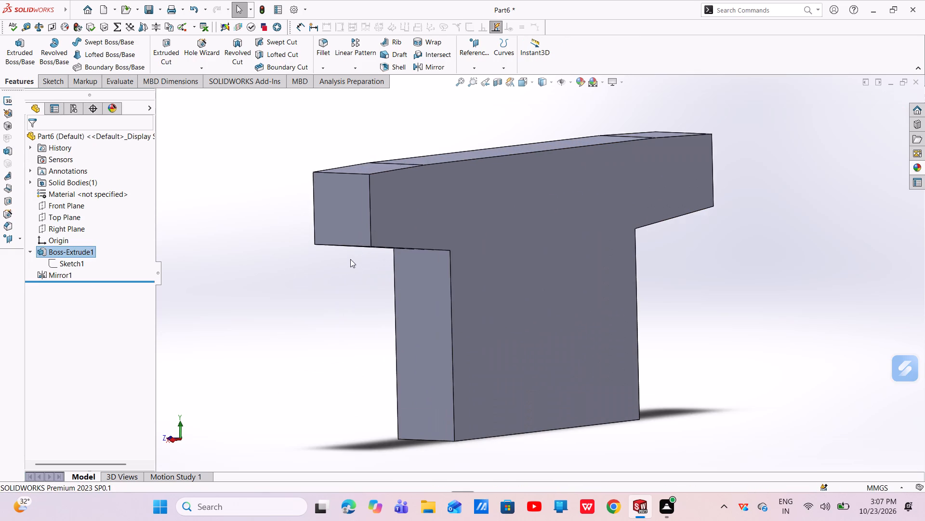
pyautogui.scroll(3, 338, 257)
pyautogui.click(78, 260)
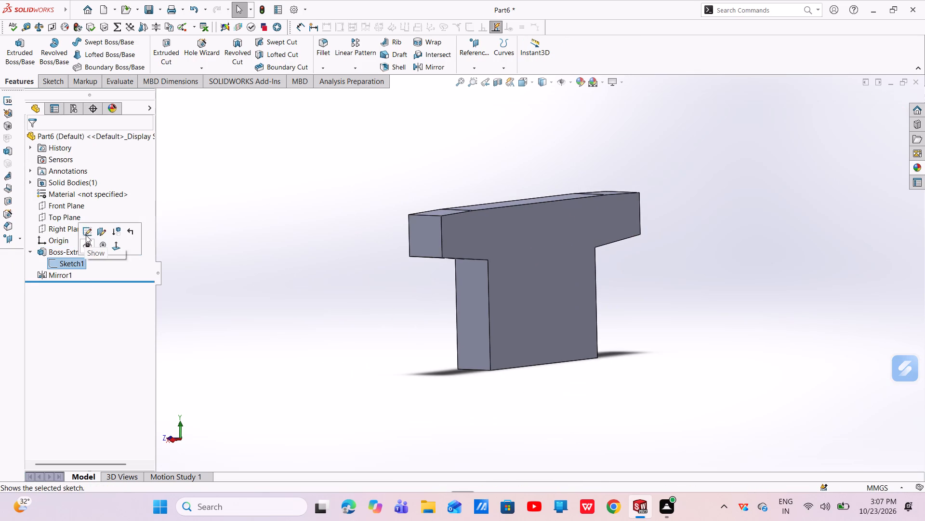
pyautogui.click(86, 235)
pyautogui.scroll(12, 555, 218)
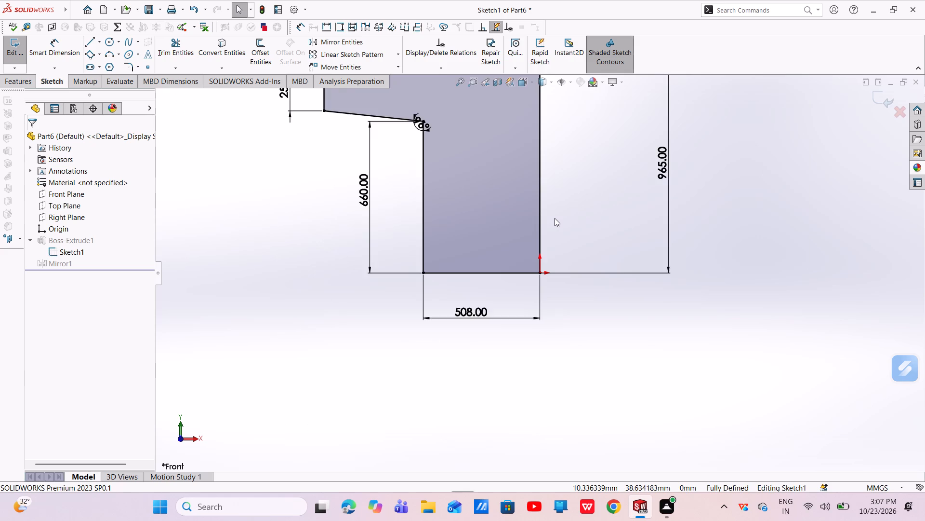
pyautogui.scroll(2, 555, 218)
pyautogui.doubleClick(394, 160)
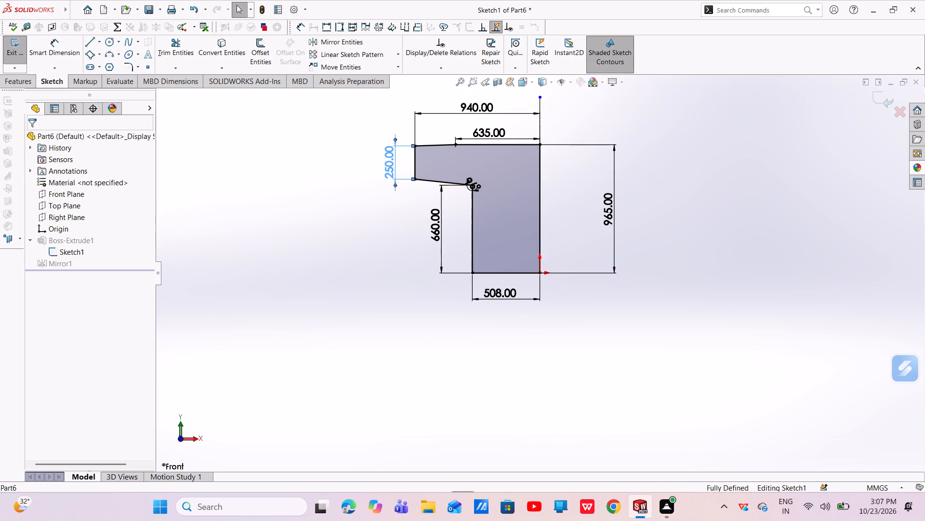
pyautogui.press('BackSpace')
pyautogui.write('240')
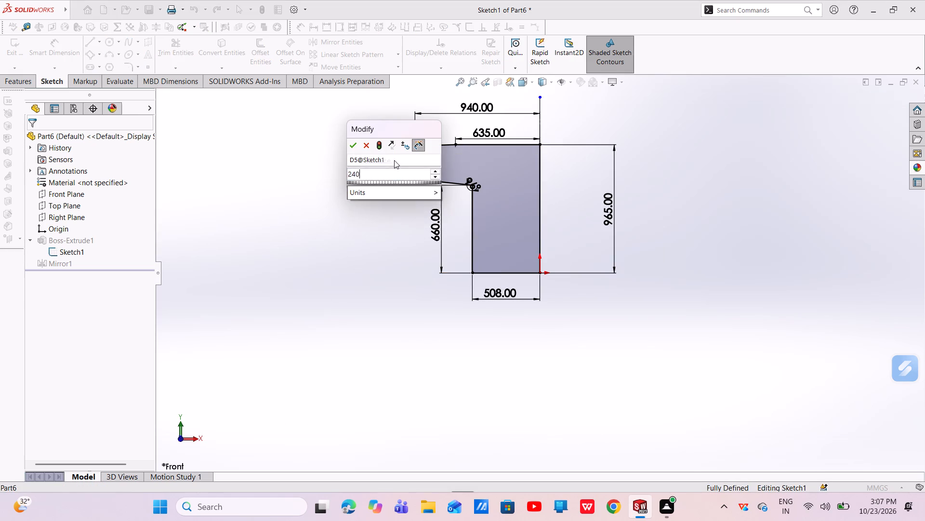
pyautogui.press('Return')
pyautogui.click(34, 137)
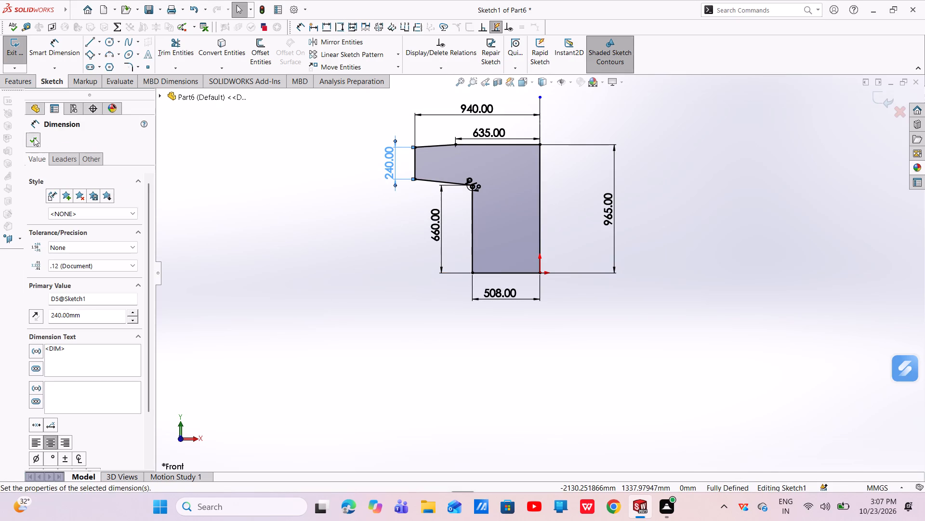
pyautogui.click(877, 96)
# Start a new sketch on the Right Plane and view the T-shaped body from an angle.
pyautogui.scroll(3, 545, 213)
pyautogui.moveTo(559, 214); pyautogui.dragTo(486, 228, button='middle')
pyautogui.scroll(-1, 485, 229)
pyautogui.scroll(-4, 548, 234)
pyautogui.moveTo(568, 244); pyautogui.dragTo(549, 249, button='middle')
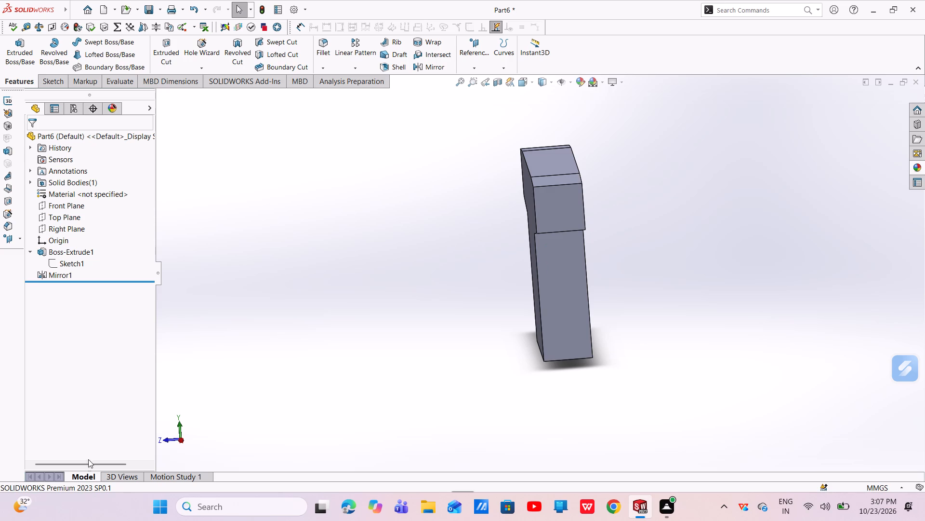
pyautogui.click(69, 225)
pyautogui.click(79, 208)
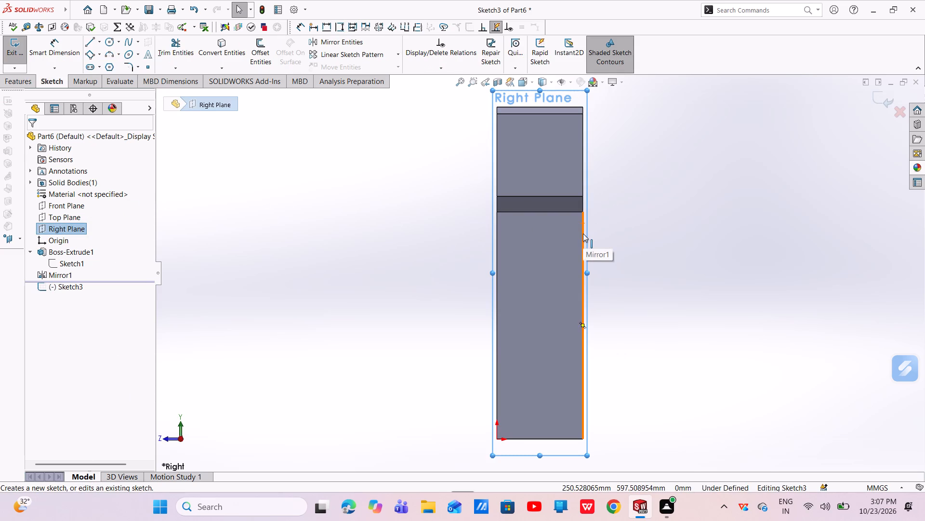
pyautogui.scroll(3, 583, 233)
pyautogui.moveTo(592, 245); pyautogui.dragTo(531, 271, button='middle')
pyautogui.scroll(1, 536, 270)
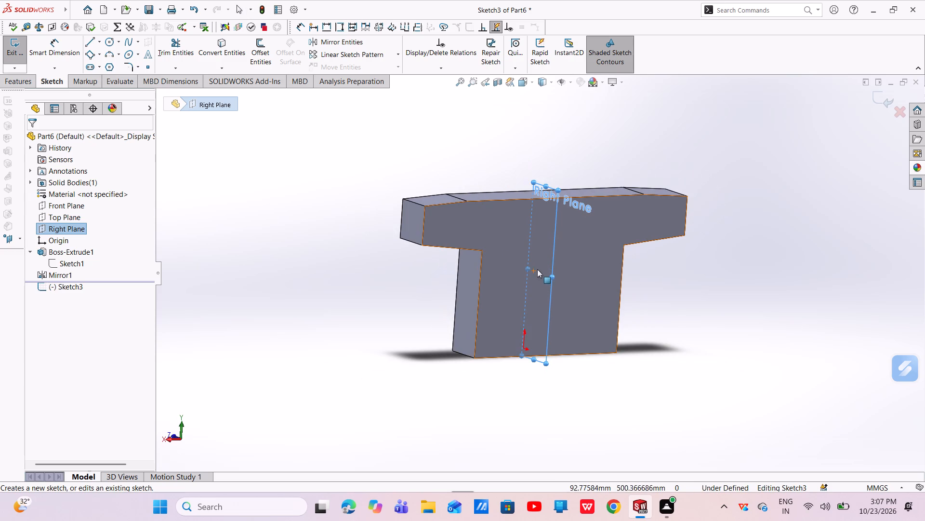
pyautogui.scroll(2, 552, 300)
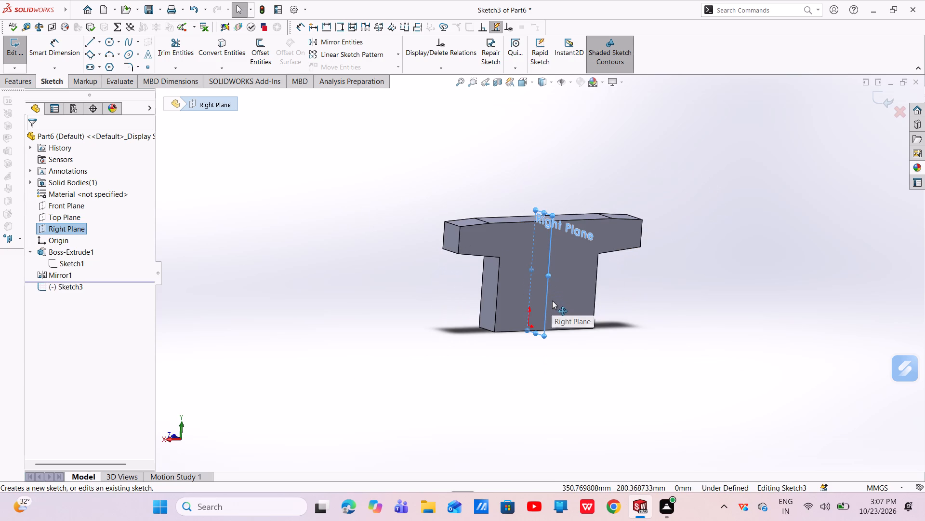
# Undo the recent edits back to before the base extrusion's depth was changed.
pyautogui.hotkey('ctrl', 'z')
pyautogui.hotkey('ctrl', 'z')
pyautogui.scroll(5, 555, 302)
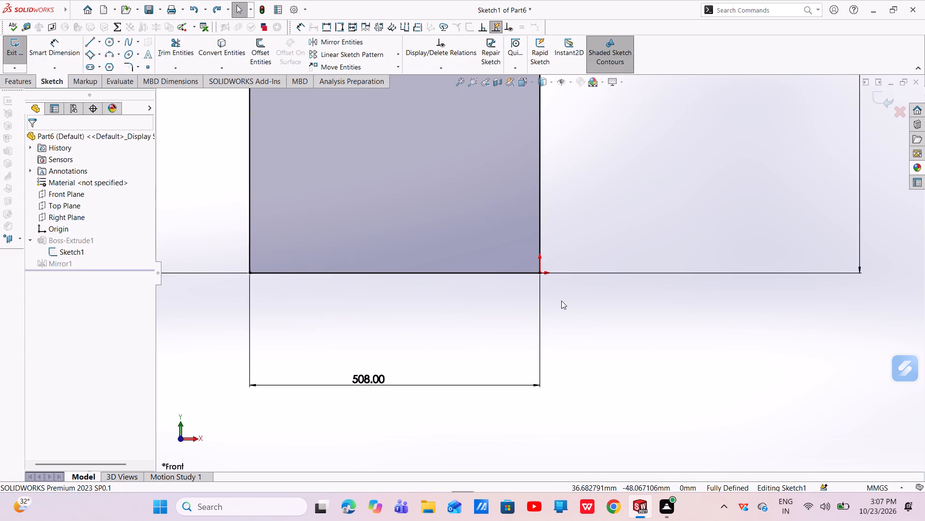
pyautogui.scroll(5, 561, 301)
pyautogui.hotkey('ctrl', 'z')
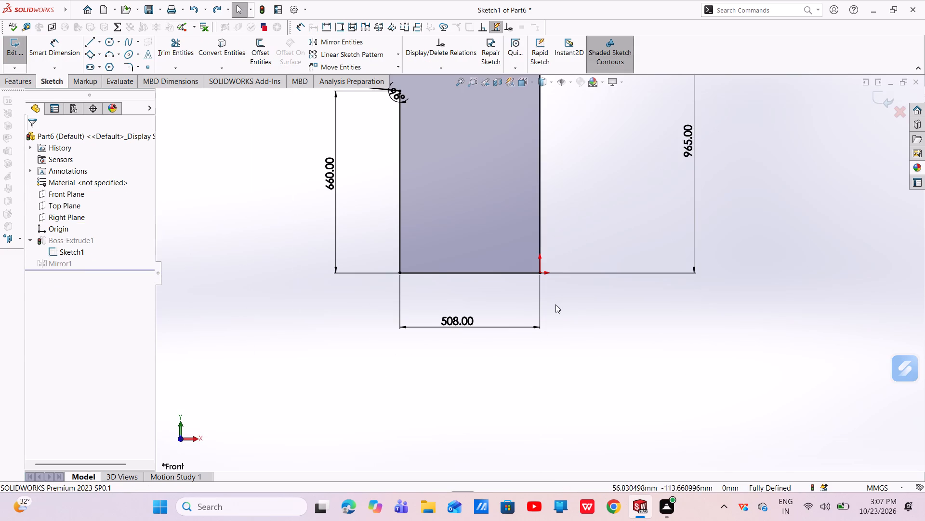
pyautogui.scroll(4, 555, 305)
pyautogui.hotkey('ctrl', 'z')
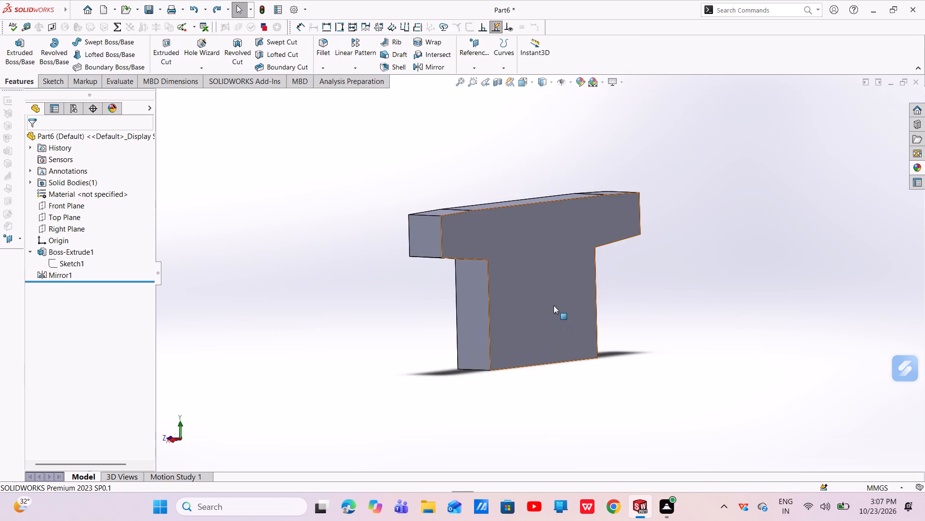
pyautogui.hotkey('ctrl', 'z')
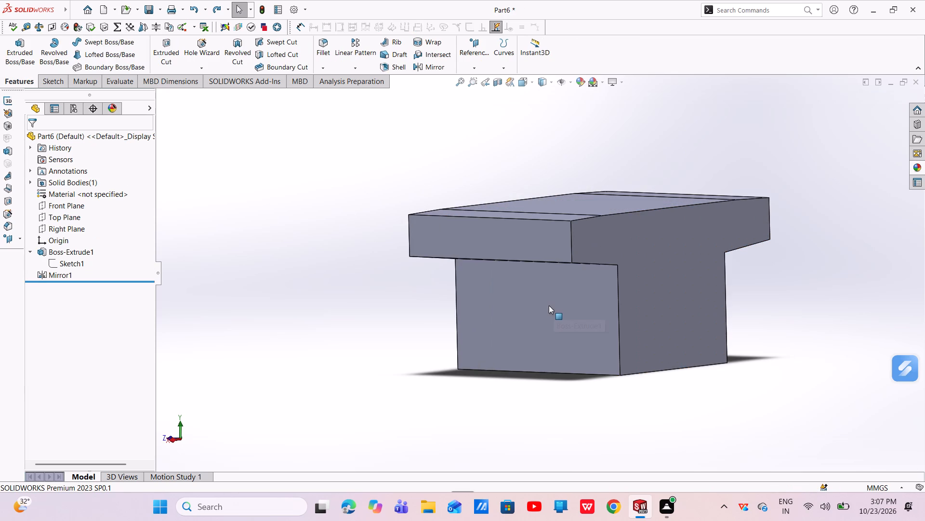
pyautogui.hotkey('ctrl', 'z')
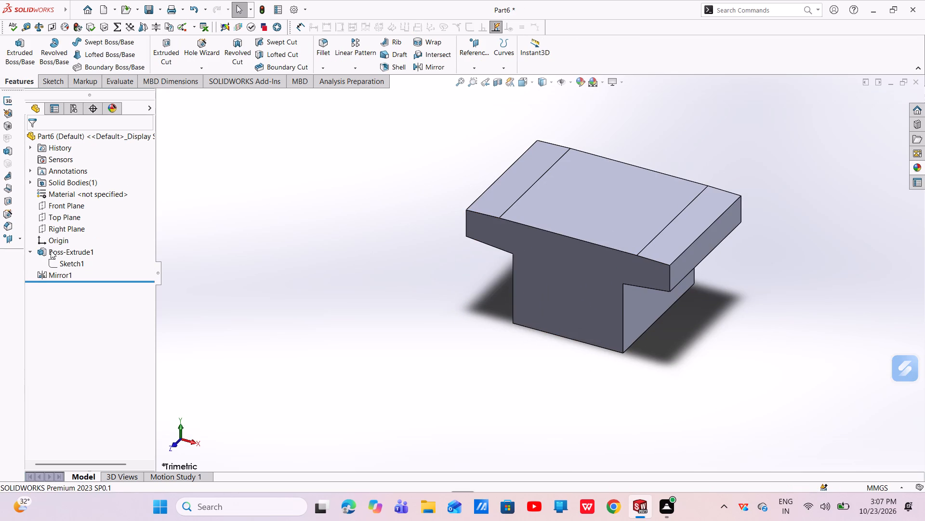
# Edit the base extrusion's profile sketch, set the flange's outer vertical edge to 240 mm, and exit the sketch.
pyautogui.click(65, 263)
pyautogui.click(72, 236)
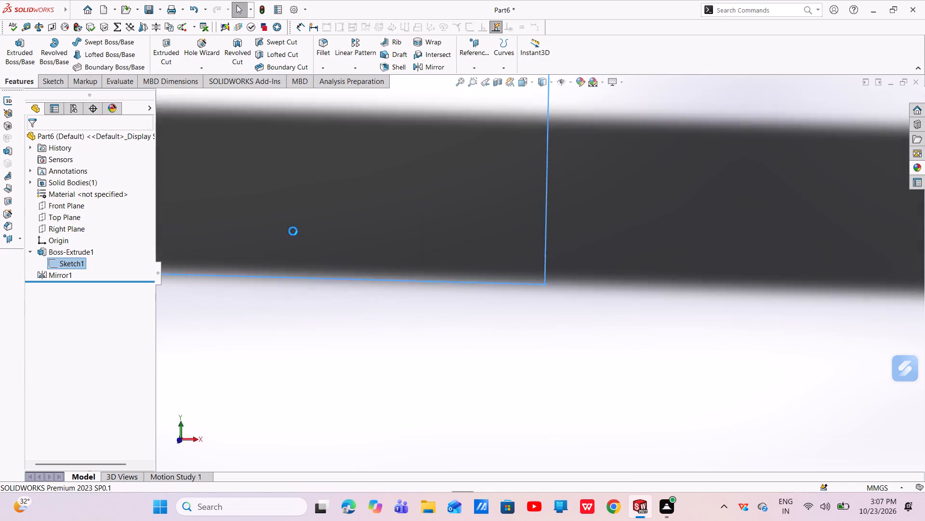
pyautogui.scroll(14, 394, 239)
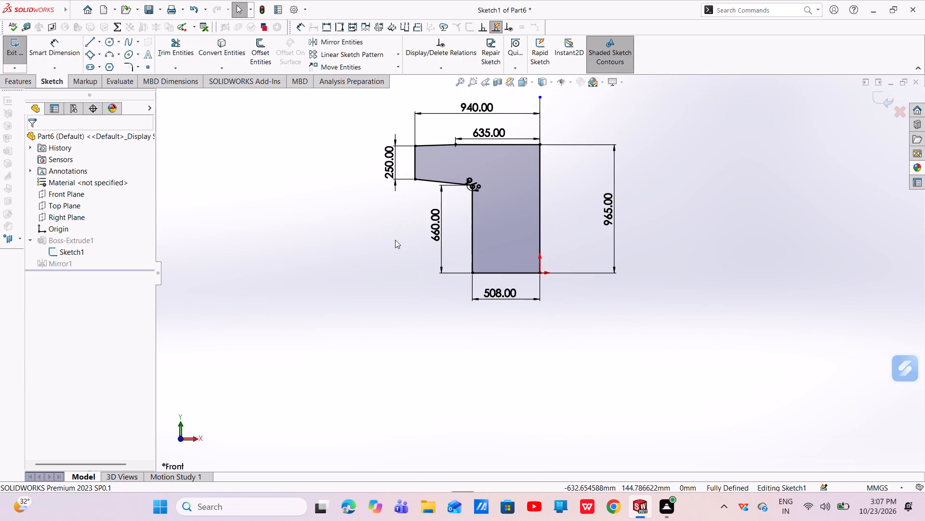
pyautogui.scroll(-3, 434, 193)
pyautogui.doubleClick(377, 163)
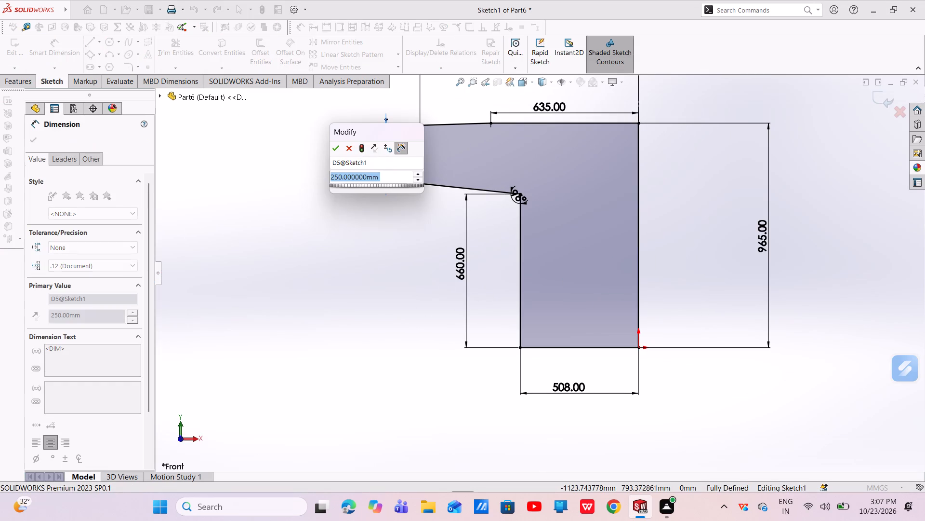
pyautogui.press('BackSpace')
pyautogui.write('240')
pyautogui.press('Return')
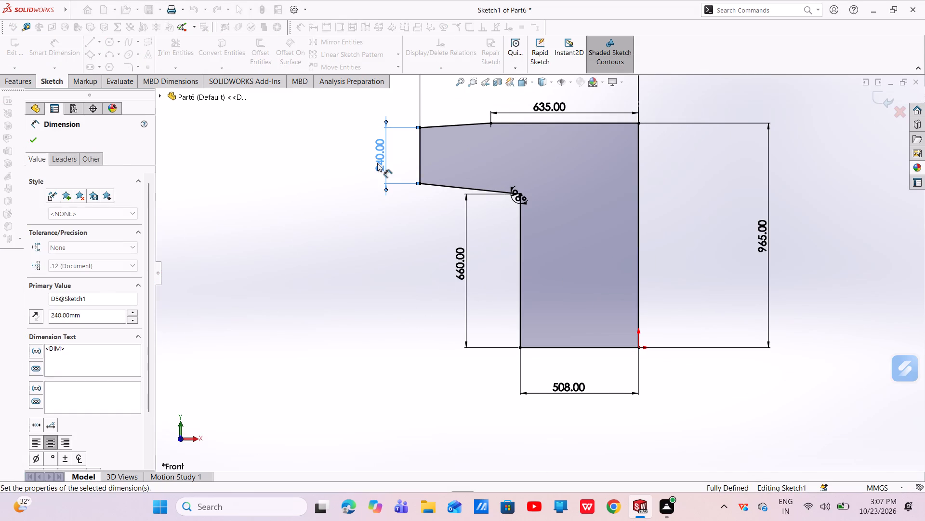
pyautogui.click(40, 140)
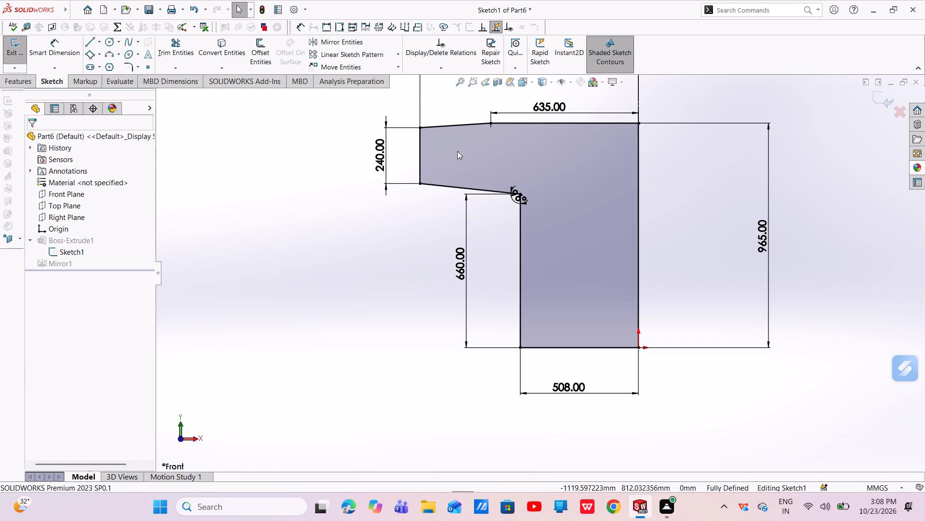
pyautogui.click(885, 98)
# Start a new sketch on the Right Plane.
pyautogui.scroll(3, 684, 266)
pyautogui.moveTo(674, 268); pyautogui.dragTo(663, 271, button='middle')
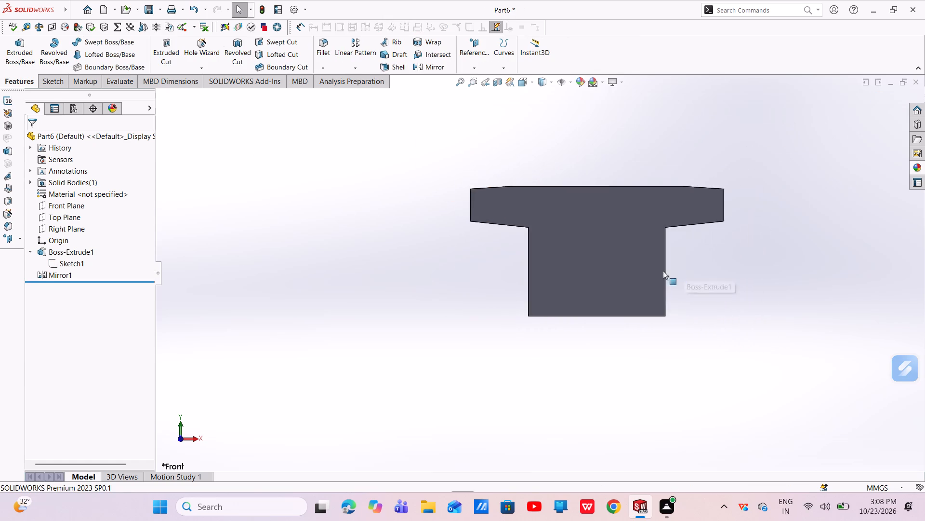
pyautogui.moveTo(663, 271); pyautogui.dragTo(608, 330, button='middle')
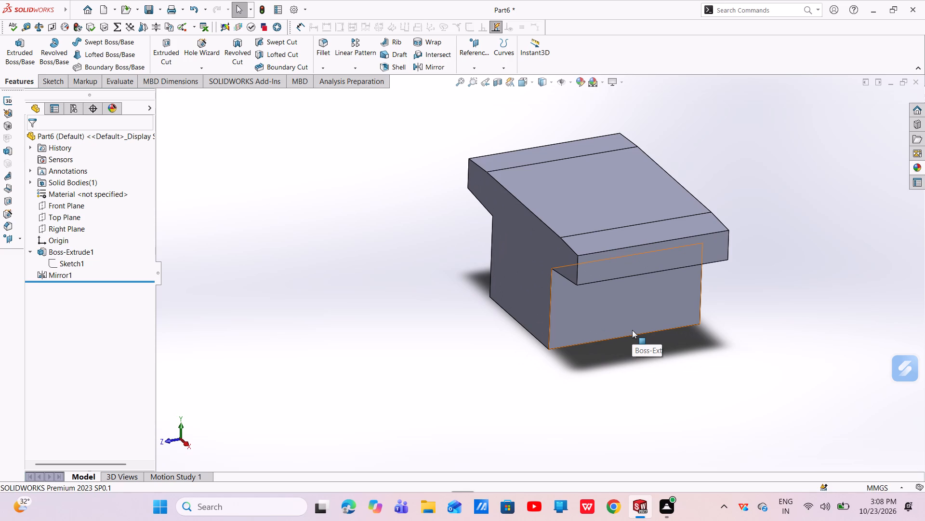
pyautogui.click(55, 228)
pyautogui.click(65, 214)
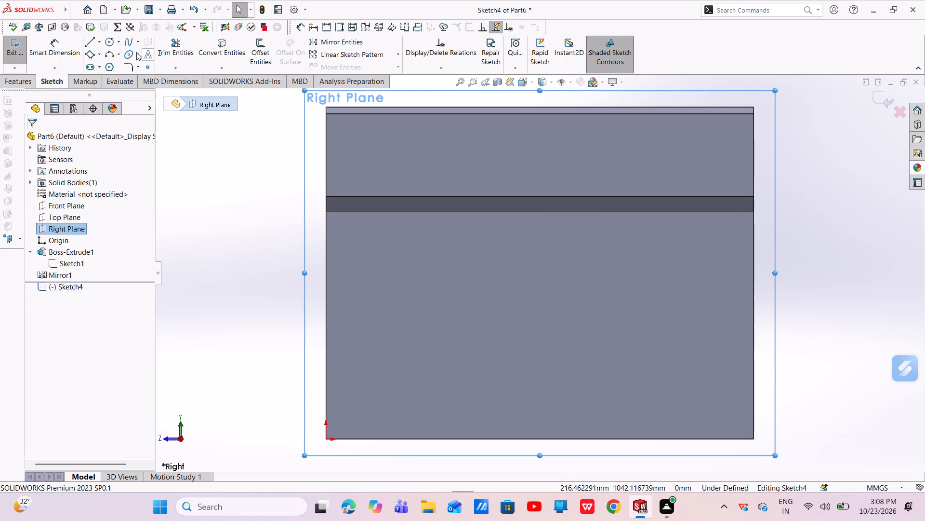
# Sketch a line chain from the body's top edge: a short slope, a long near-vertical line, and a slant about 182 mm to the bottom edge.
pyautogui.click(91, 41)
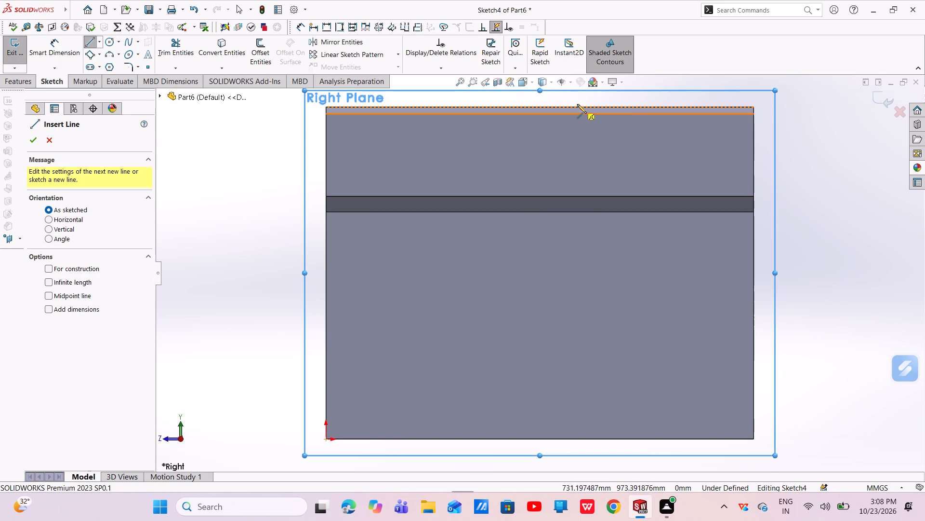
pyautogui.click(635, 106)
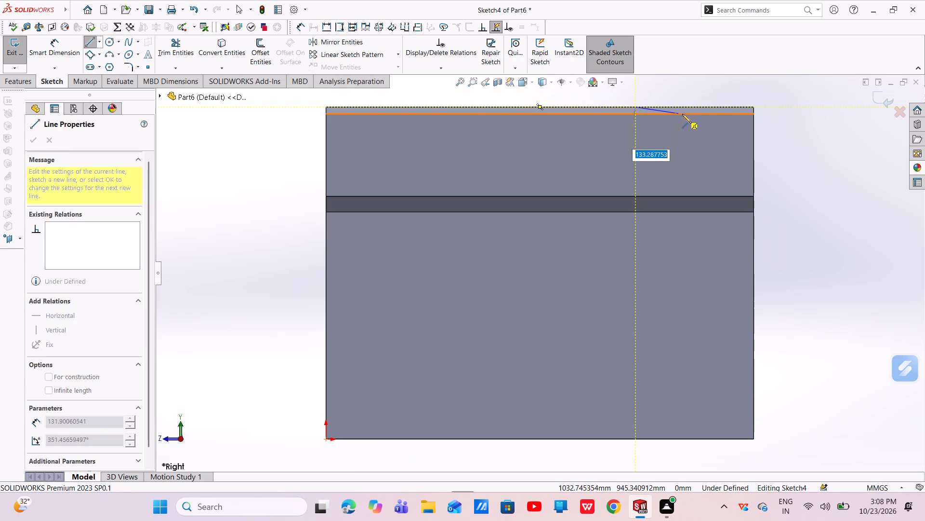
pyautogui.click(693, 114)
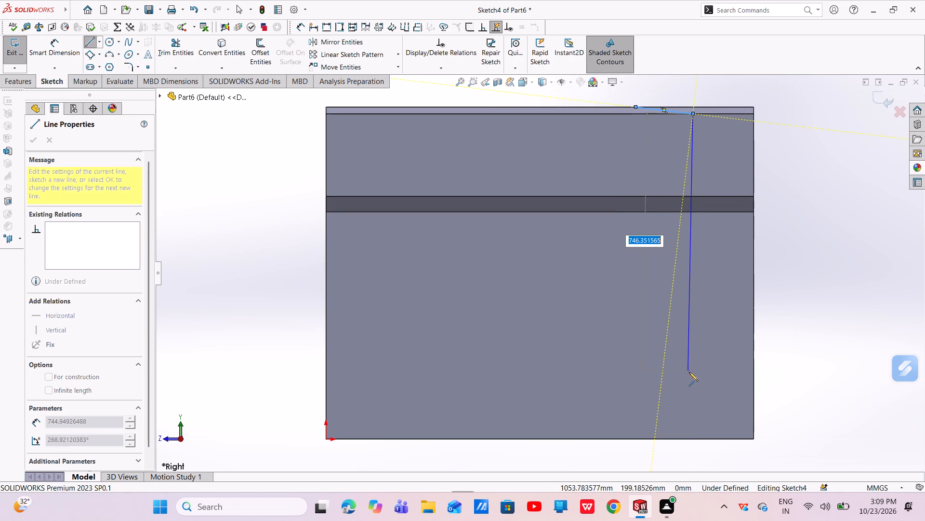
pyautogui.click(689, 387)
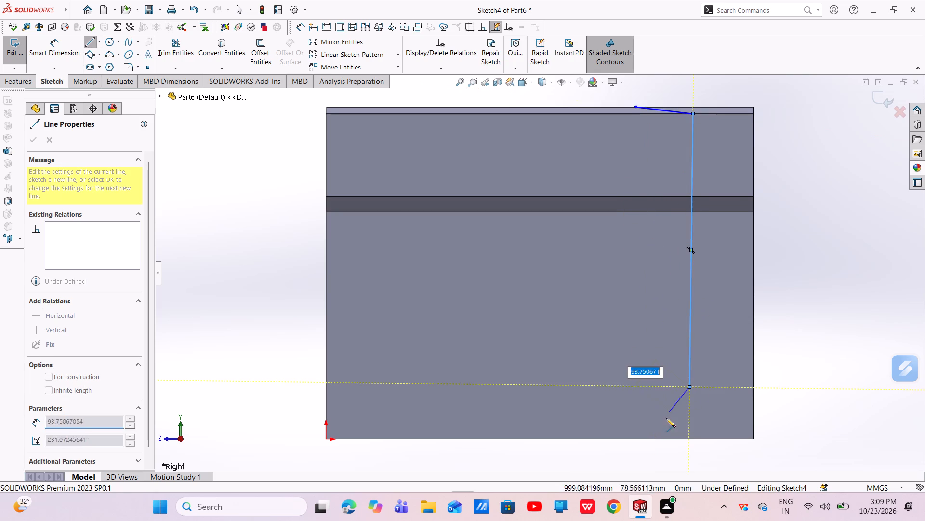
pyautogui.click(653, 441)
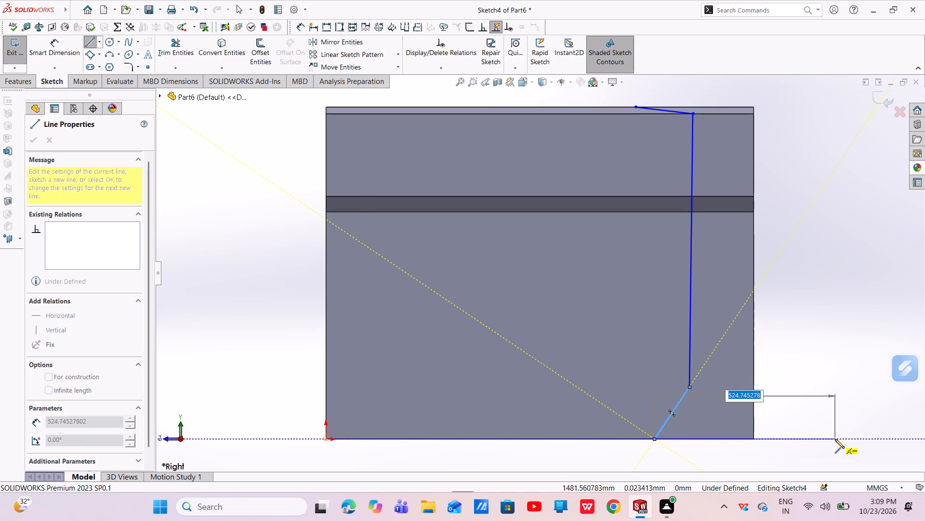
# Close the profile with a bottom line about 800 mm long past the body's end, a vertical line up, and a top line about 855 mm long.
pyautogui.scroll(3, 835, 439)
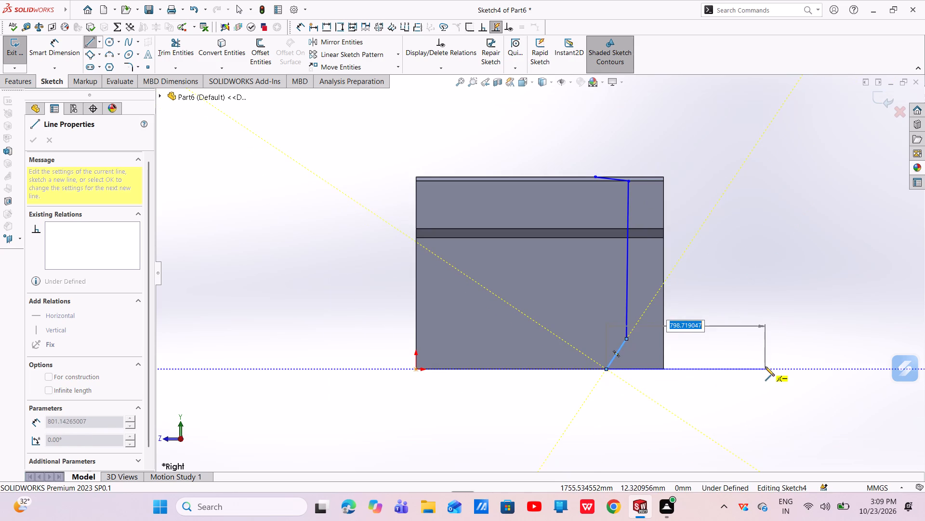
pyautogui.click(765, 367)
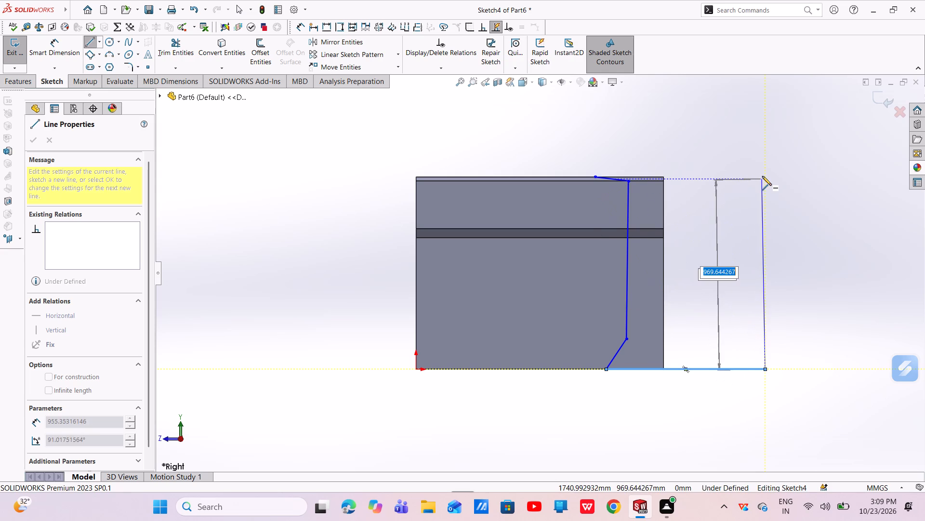
pyautogui.click(764, 177)
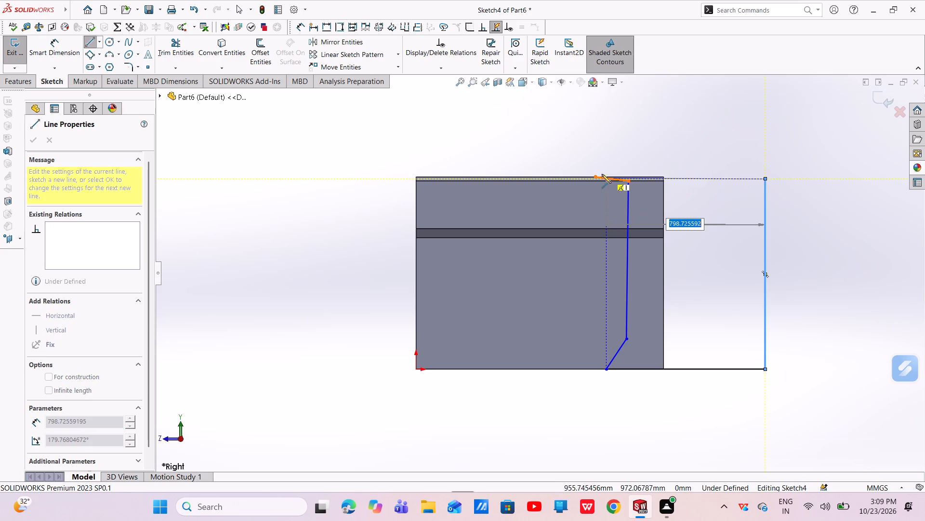
pyautogui.scroll(-6, 600, 174)
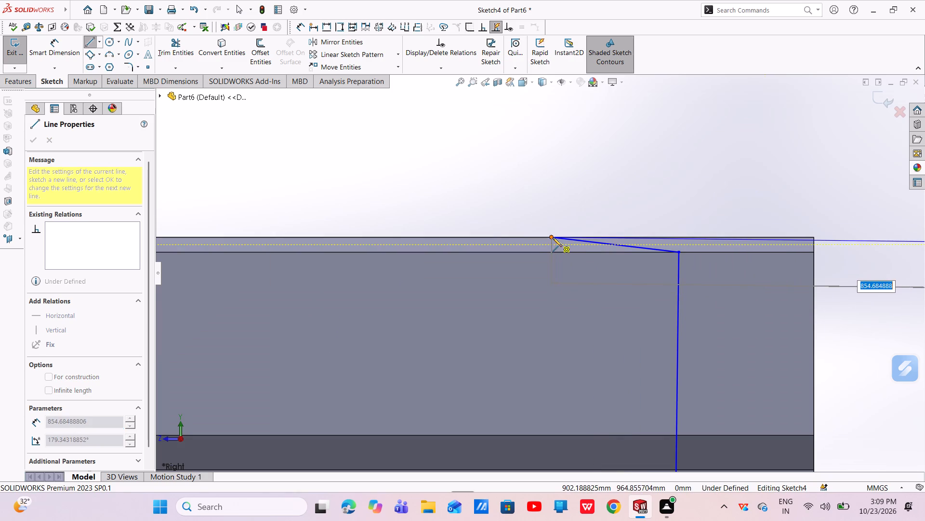
pyautogui.click(553, 237)
pyautogui.scroll(4, 555, 237)
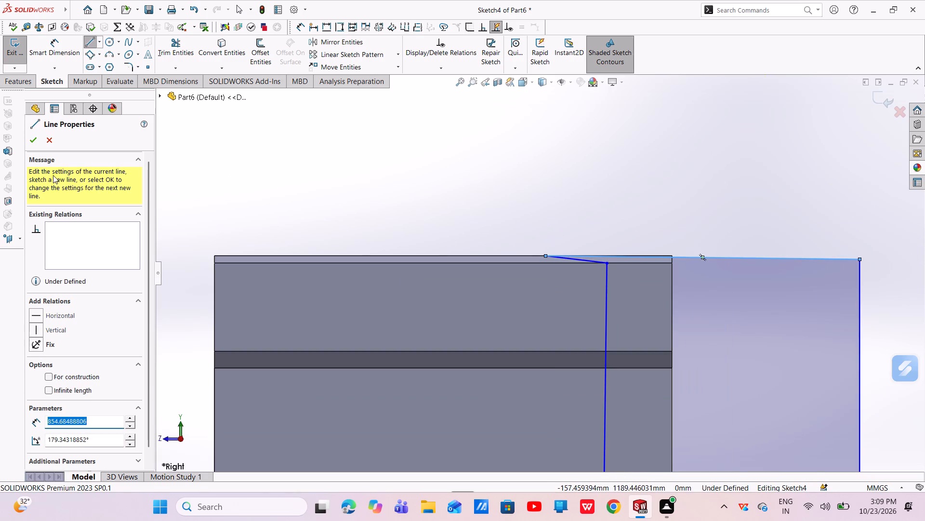
pyautogui.click(30, 139)
pyautogui.scroll(5, 448, 282)
pyautogui.scroll(-2, 576, 344)
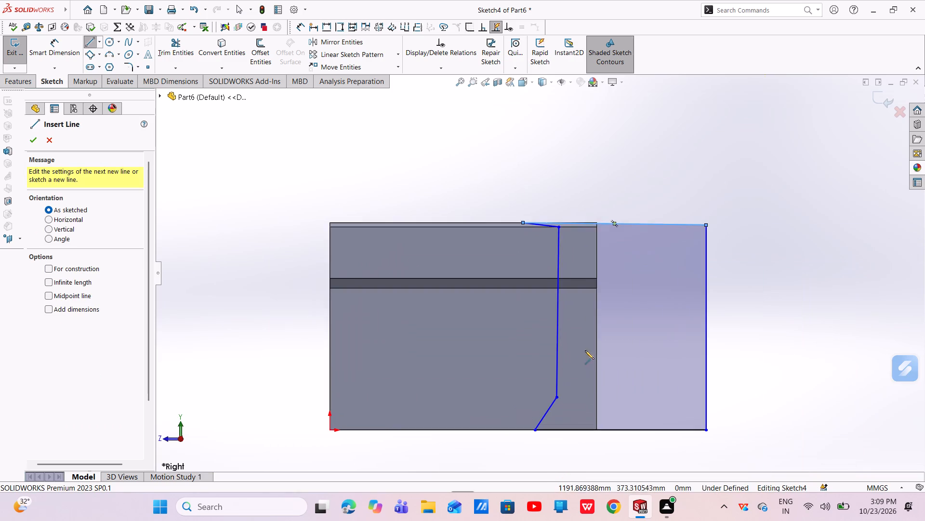
pyautogui.moveTo(583, 350); pyautogui.dragTo(590, 346, button='middle')
pyautogui.scroll(1, 581, 351)
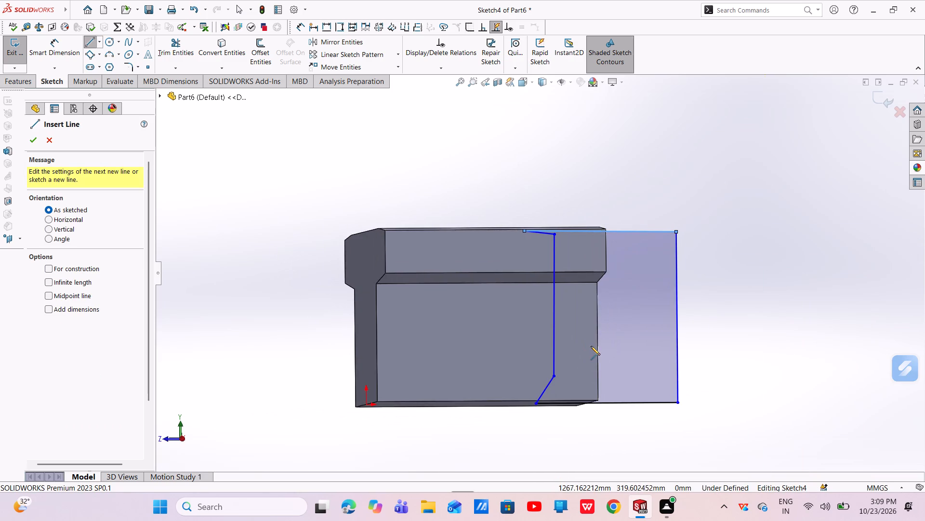
pyautogui.scroll(3, 596, 328)
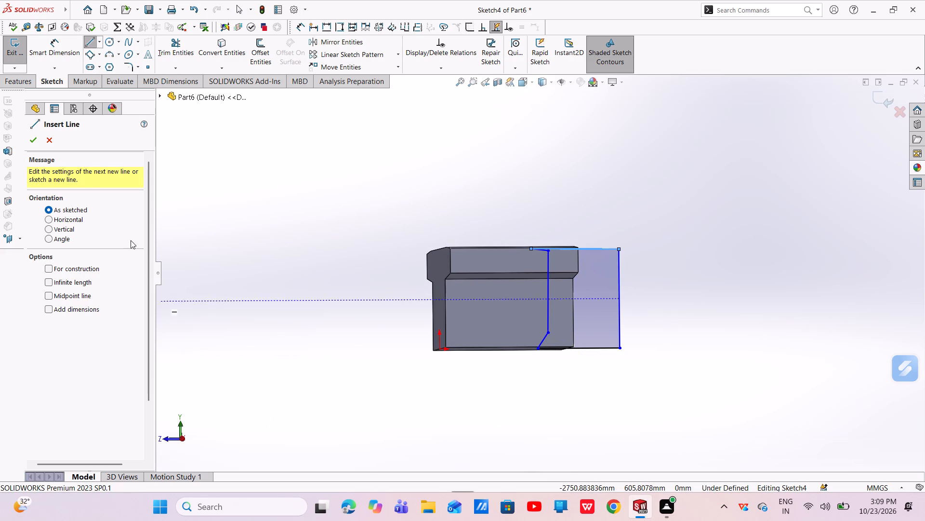
pyautogui.click(54, 142)
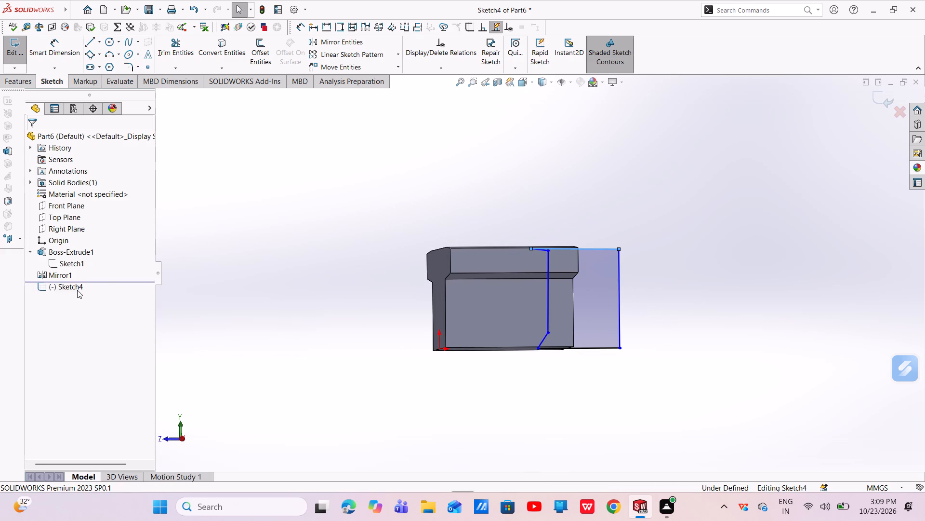
# View the sketch face-on and dimension the angle between the lower slanted line and the bottom line as 60°.
pyautogui.click(76, 291)
pyautogui.click(99, 277)
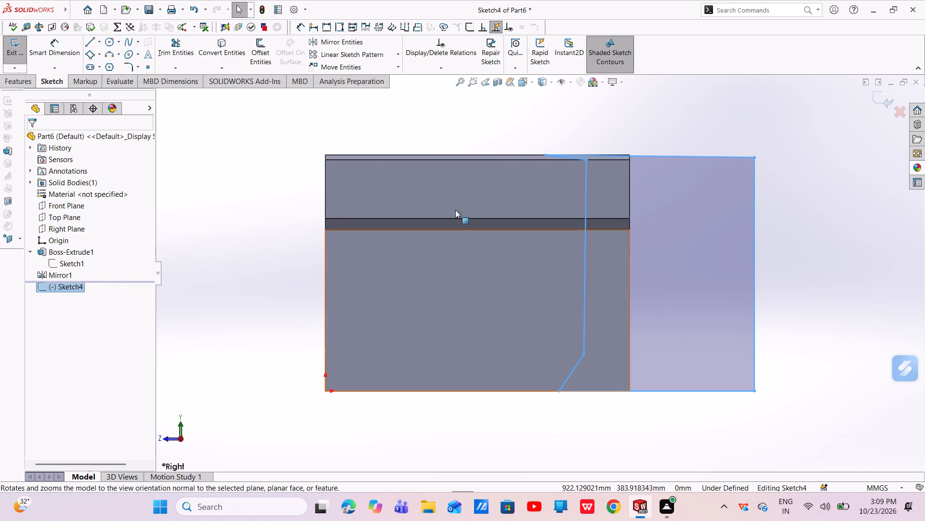
pyautogui.click(65, 45)
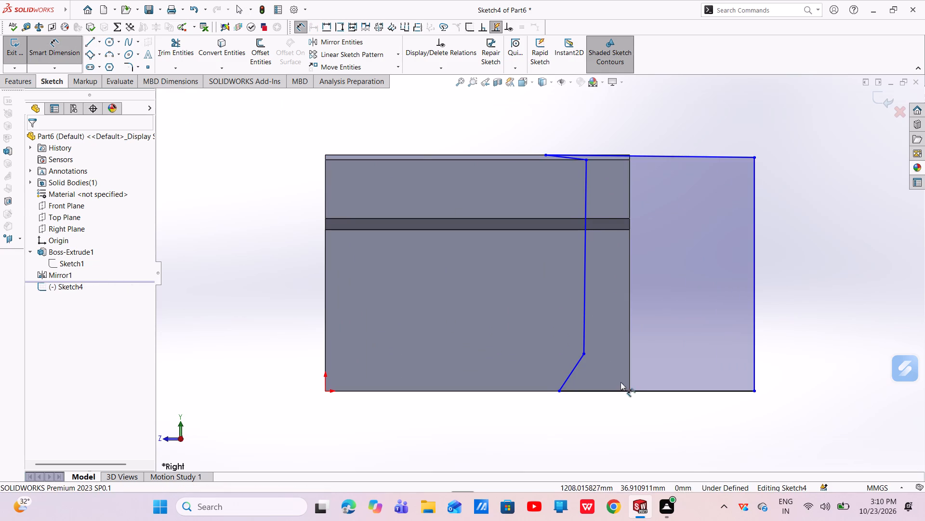
pyautogui.click(608, 389)
pyautogui.click(577, 365)
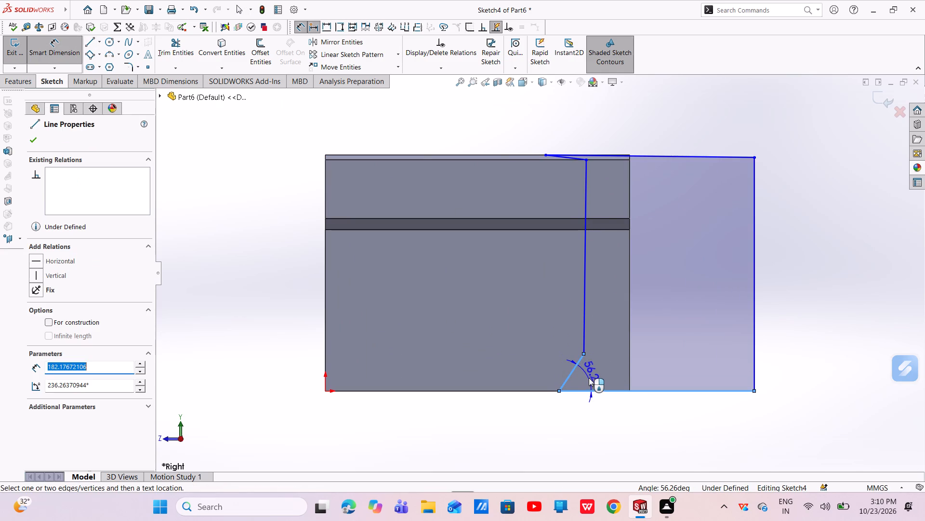
pyautogui.click(589, 378)
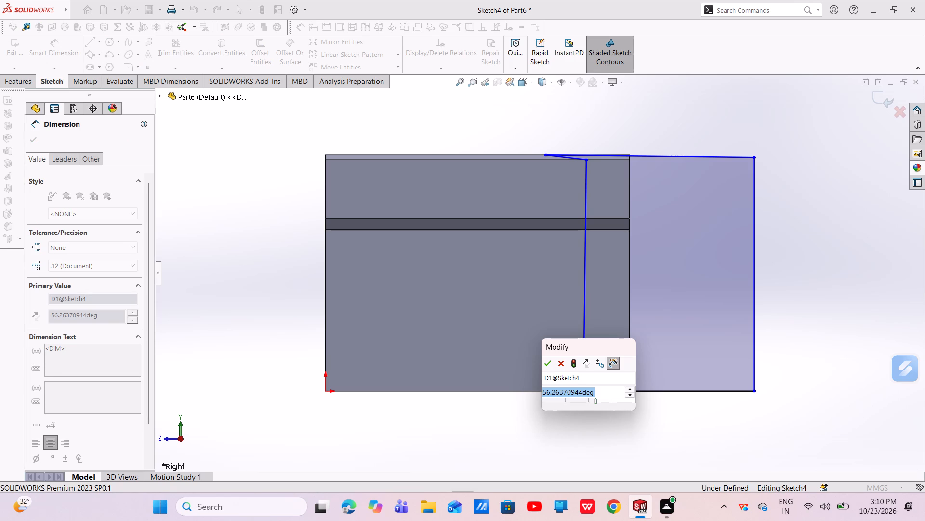
pyautogui.press('BackSpace')
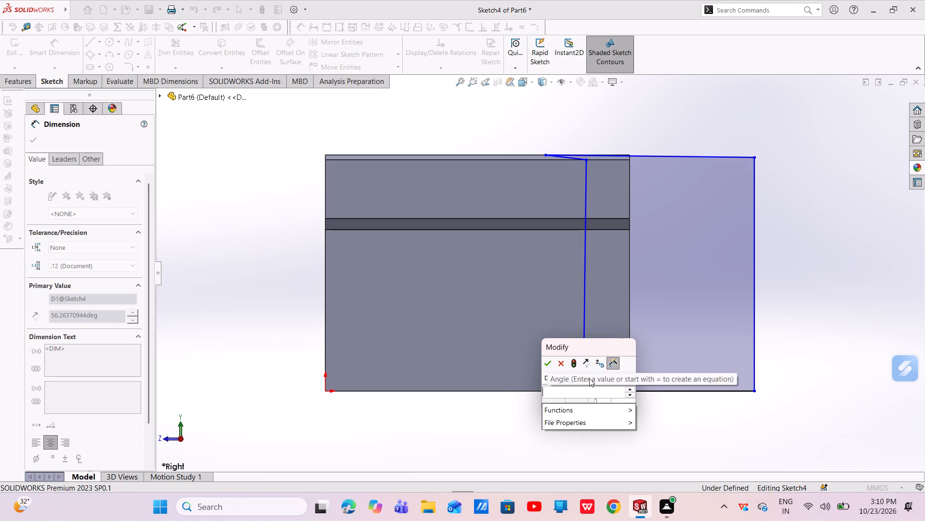
pyautogui.write('60')
pyautogui.press('Return')
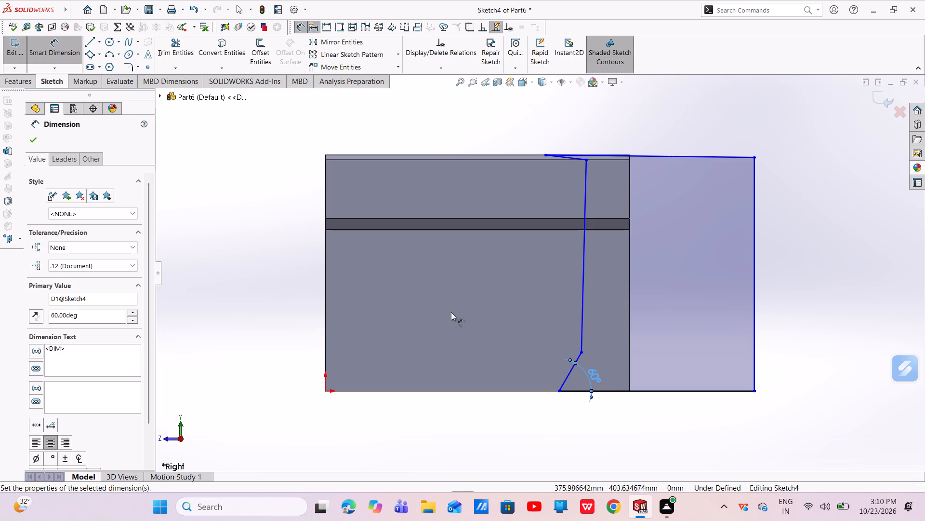
# Dimension the height from the bottom line to the slanted line's upper endpoint as 100 mm.
pyautogui.click(581, 351)
pyautogui.click(615, 391)
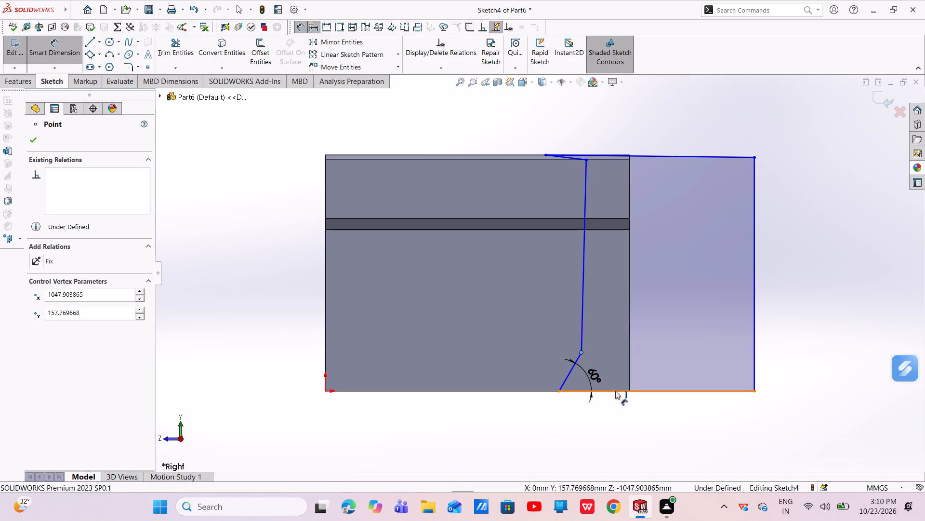
pyautogui.click(626, 367)
pyautogui.press('BackSpace')
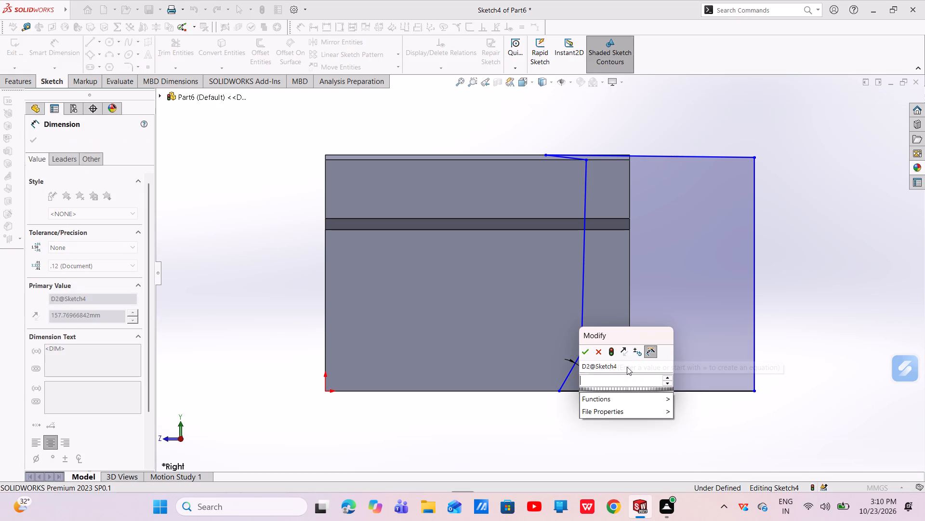
pyautogui.write('100')
pyautogui.press('Return')
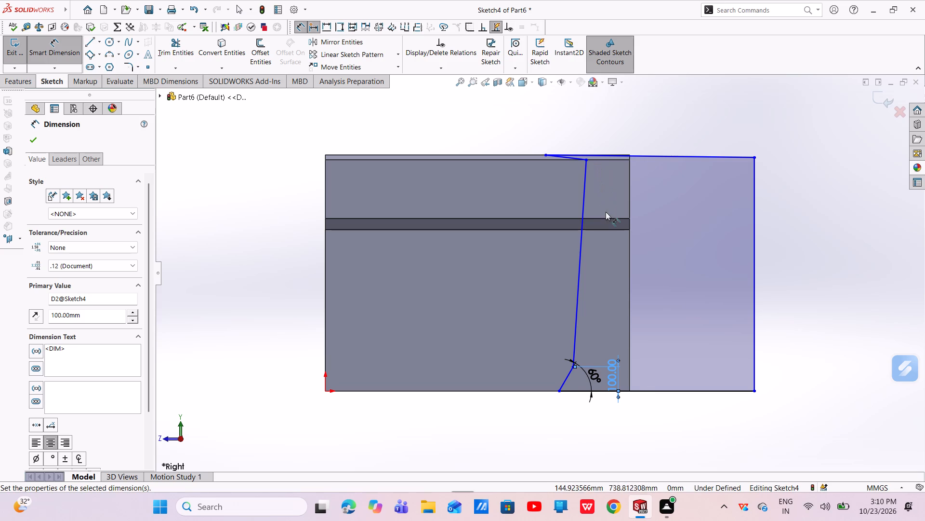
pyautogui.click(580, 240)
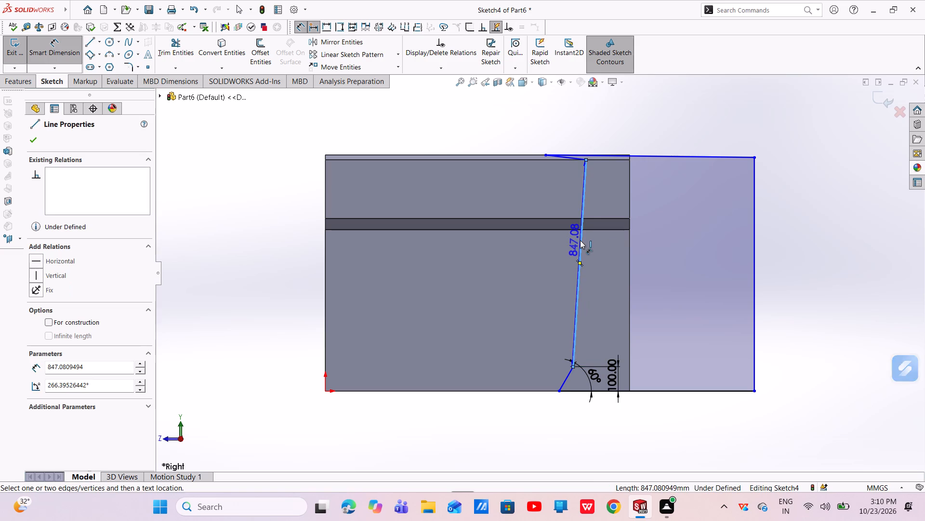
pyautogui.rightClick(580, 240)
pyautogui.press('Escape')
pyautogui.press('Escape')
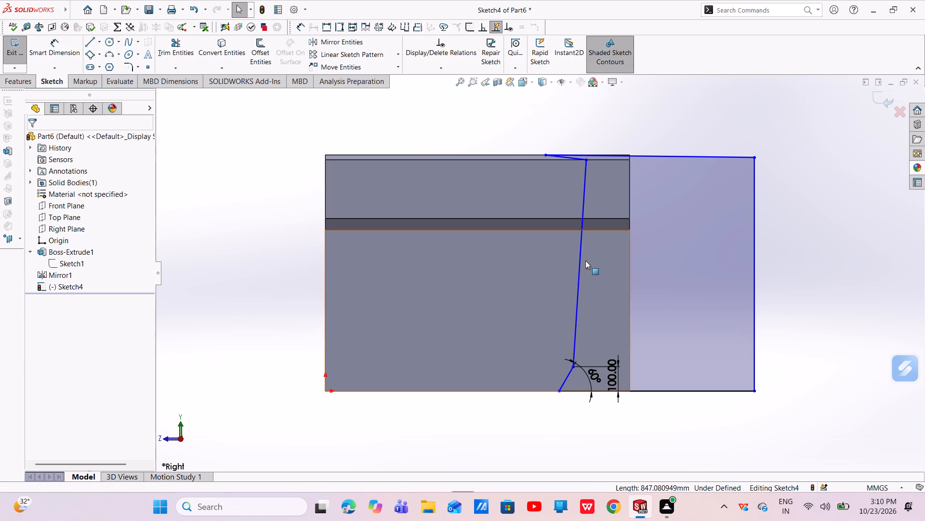
# Delete the long near-vertical line between the upper slope and the lower slanted line.
pyautogui.click(583, 256)
pyautogui.rightClick(583, 256)
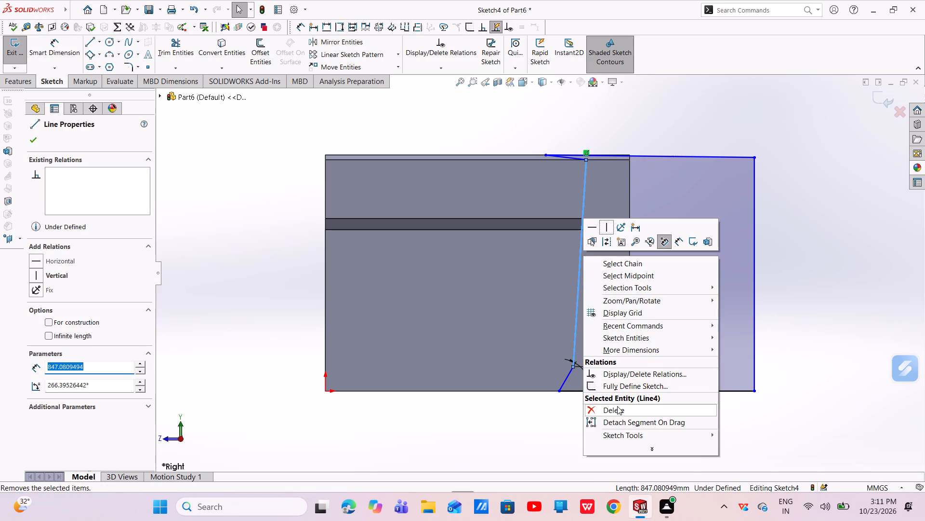
pyautogui.click(617, 407)
# Sketch two connected lines from the upper slope's end to the 60° line's top, meeting at a knee on the narrow dark band.
pyautogui.click(88, 40)
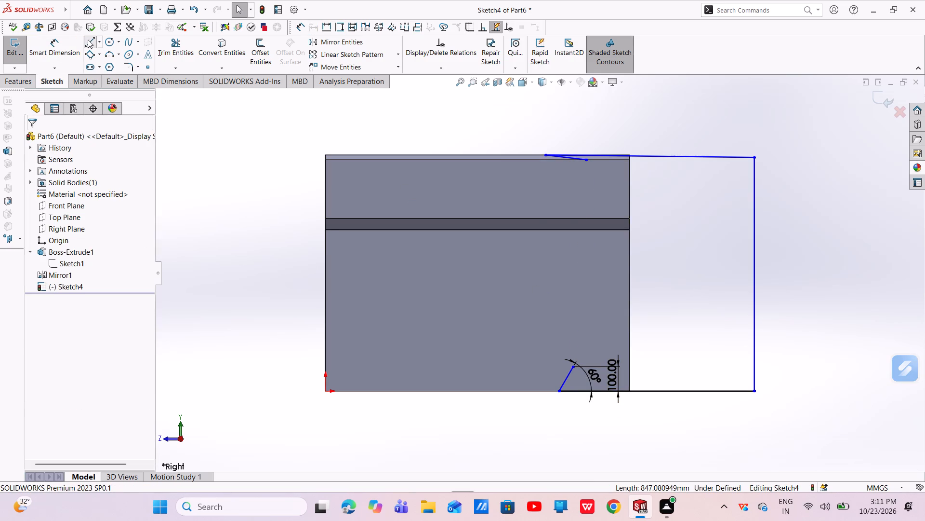
pyautogui.click(585, 160)
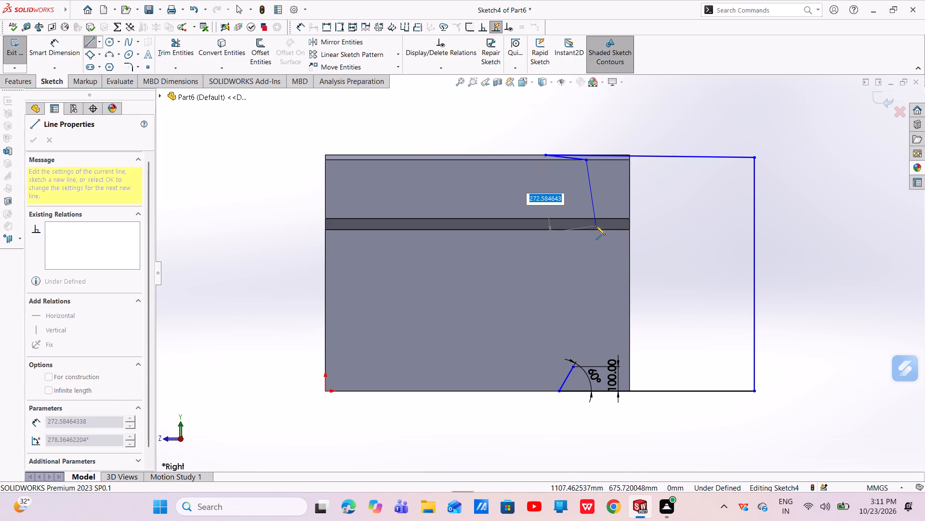
pyautogui.click(595, 221)
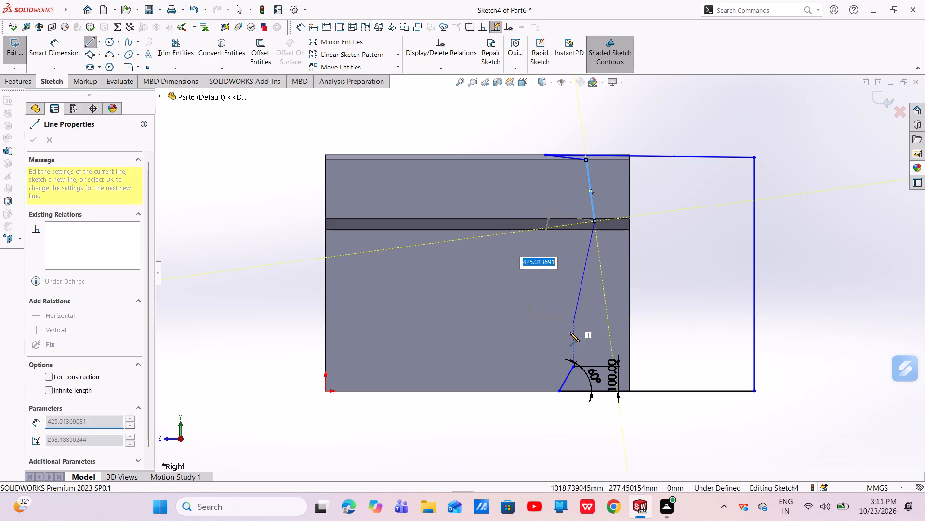
pyautogui.click(573, 365)
pyautogui.rightClick(573, 365)
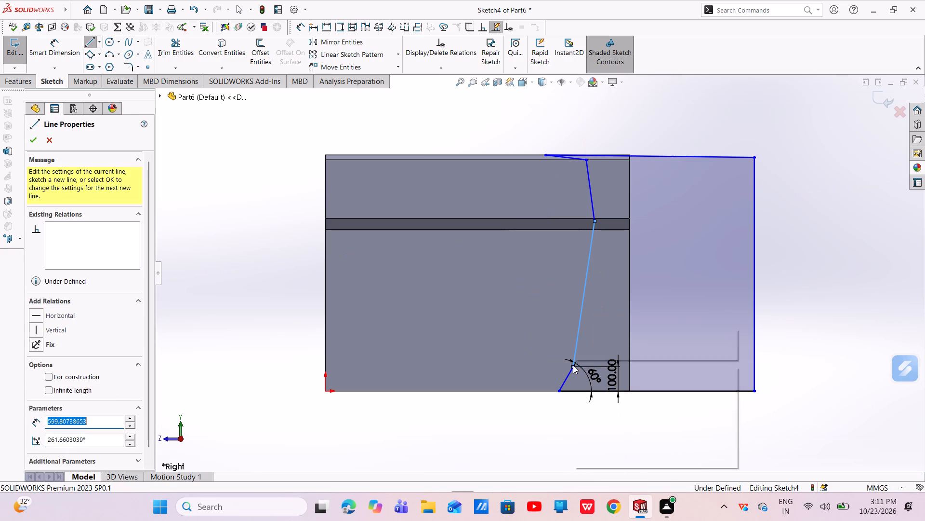
pyautogui.click(591, 372)
pyautogui.press('Escape')
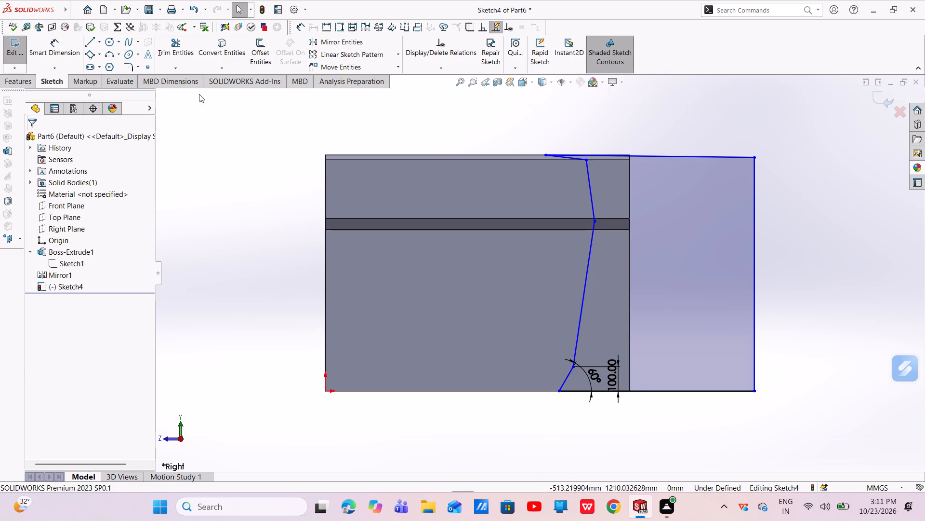
# Sketch a vertical construction line about 398 mm long from the knee point up past the body's top edge.
pyautogui.click(99, 41)
pyautogui.click(98, 67)
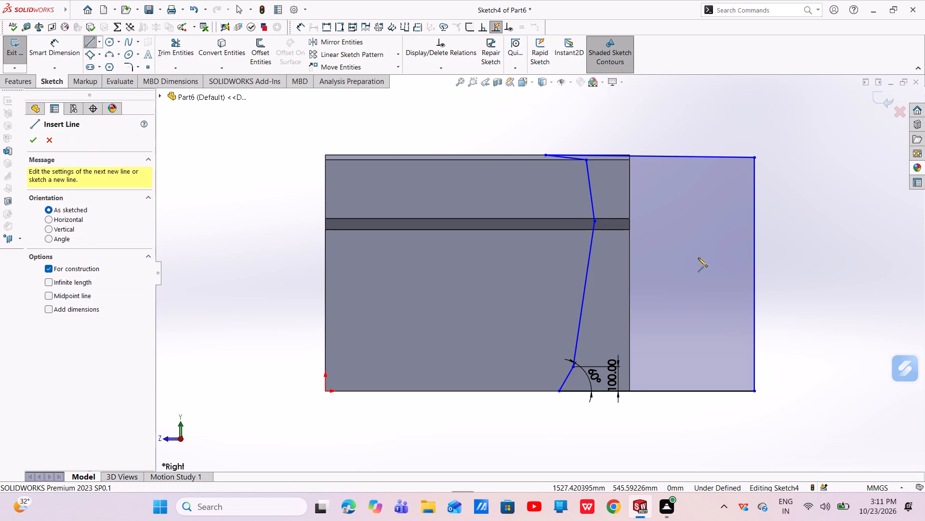
pyautogui.scroll(-4, 595, 214)
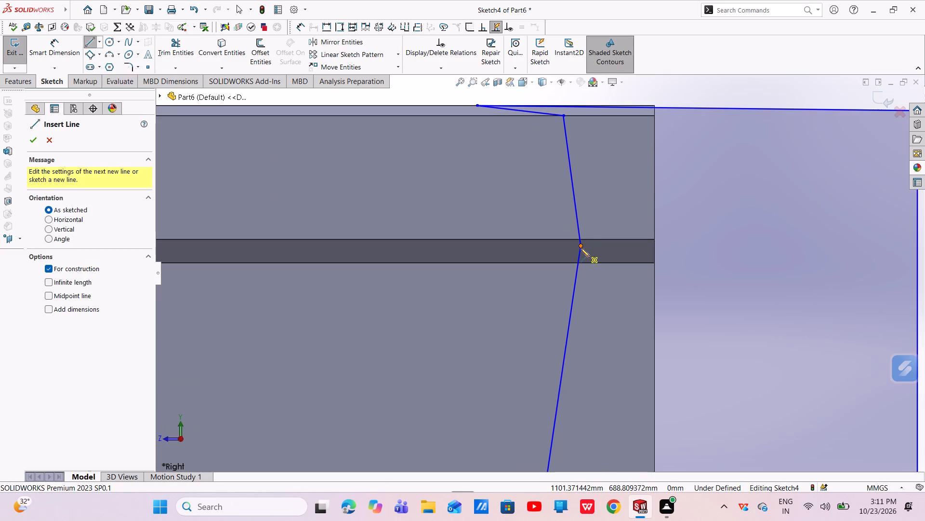
pyautogui.click(581, 248)
pyautogui.scroll(2, 573, 126)
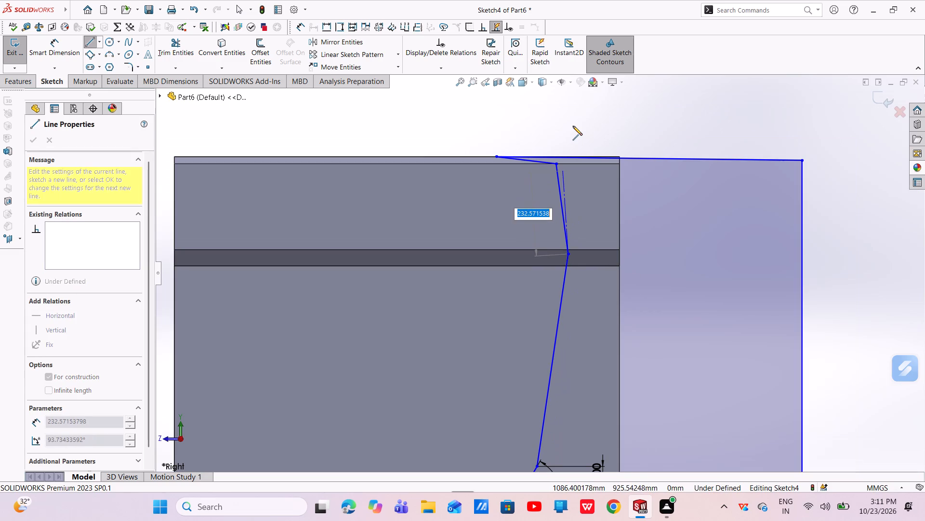
pyautogui.click(567, 111)
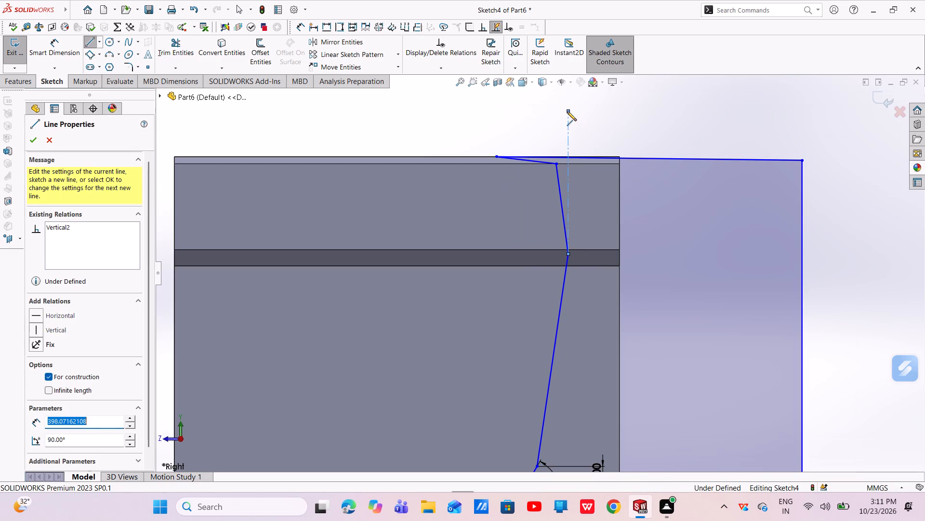
# Dimension the angle between the vertical construction line and the slanted line above the knee as 15°.
pyautogui.rightClick(567, 111)
pyautogui.click(585, 121)
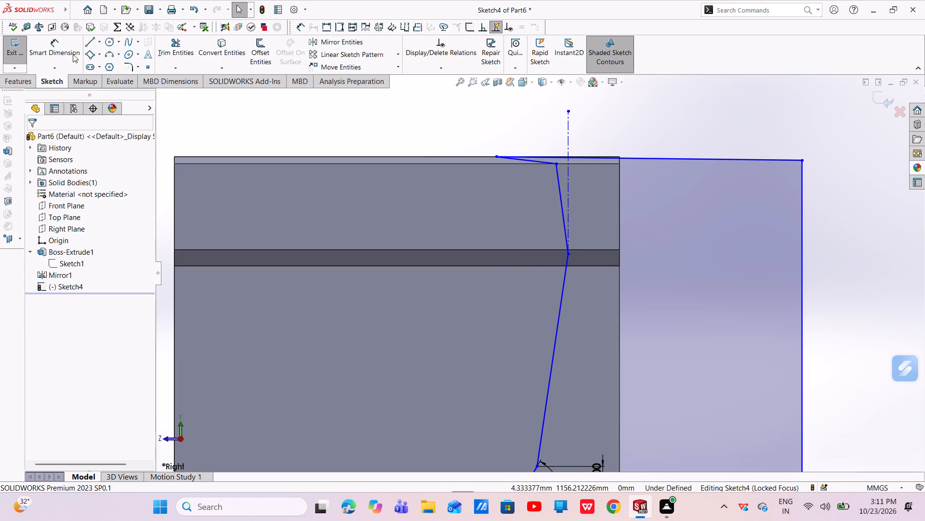
pyautogui.click(66, 47)
pyautogui.scroll(-4, 588, 198)
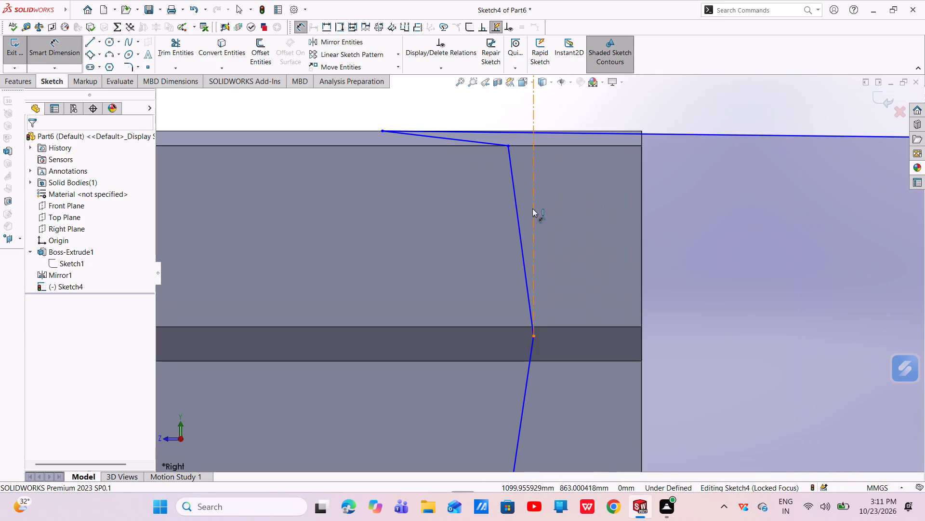
pyautogui.click(532, 209)
pyautogui.click(518, 229)
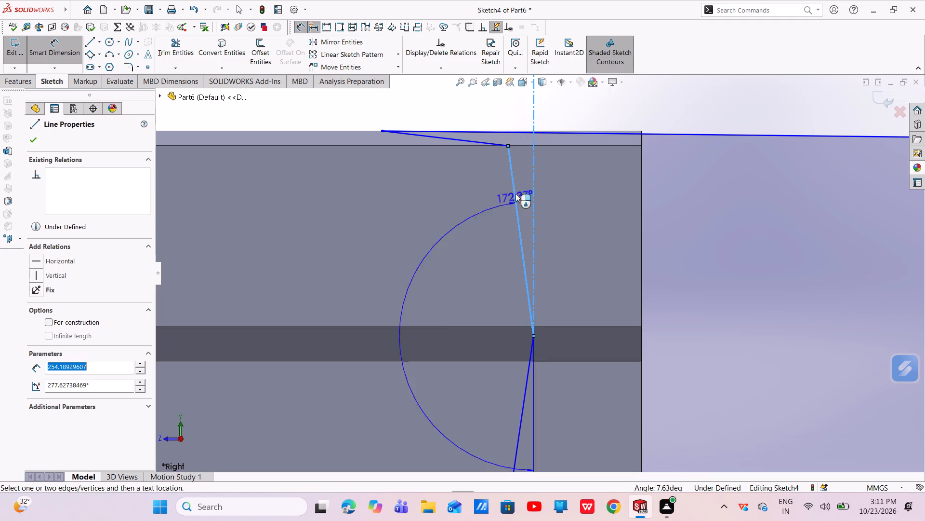
pyautogui.click(516, 124)
pyautogui.press('BackSpace')
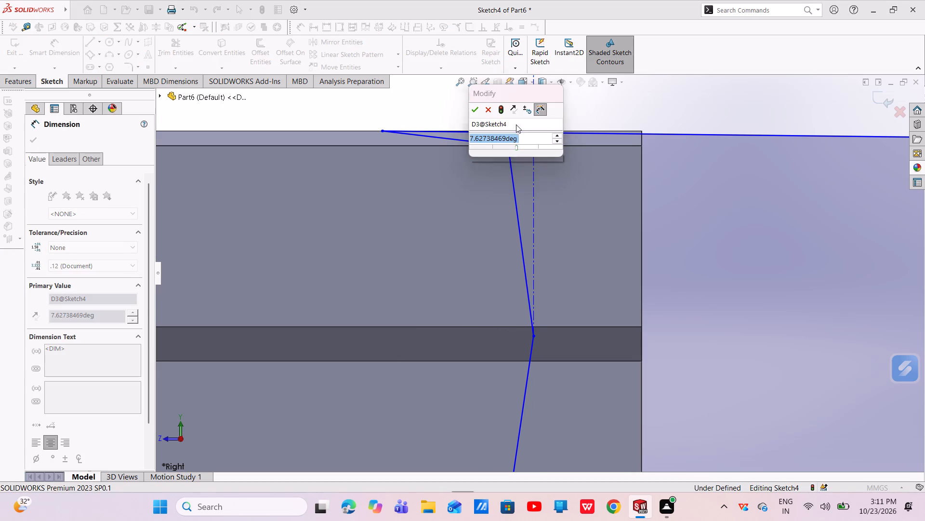
pyautogui.write('15')
pyautogui.press('Return')
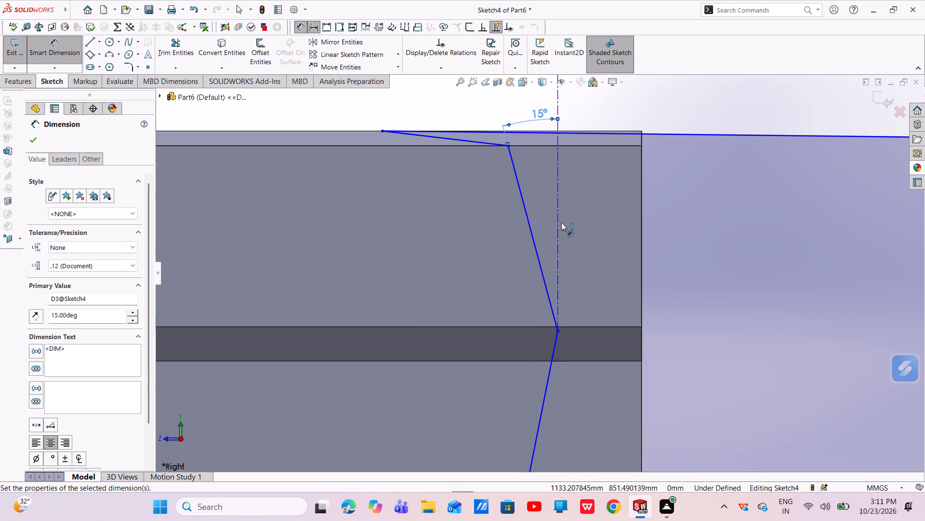
pyautogui.press('Escape')
# Dimension the horizontal distance from the top line's inner endpoint to the body's end edge as 255 mm.
pyautogui.scroll(5, 568, 234)
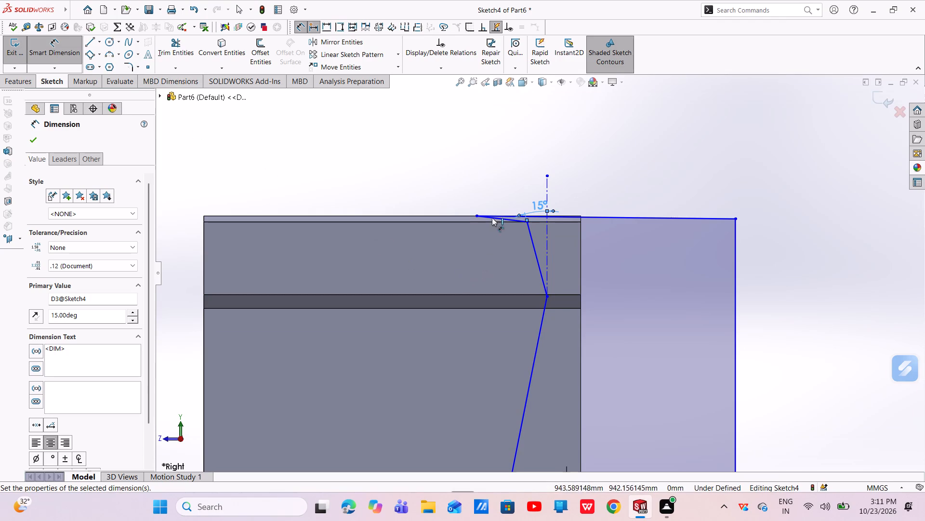
pyautogui.click(476, 215)
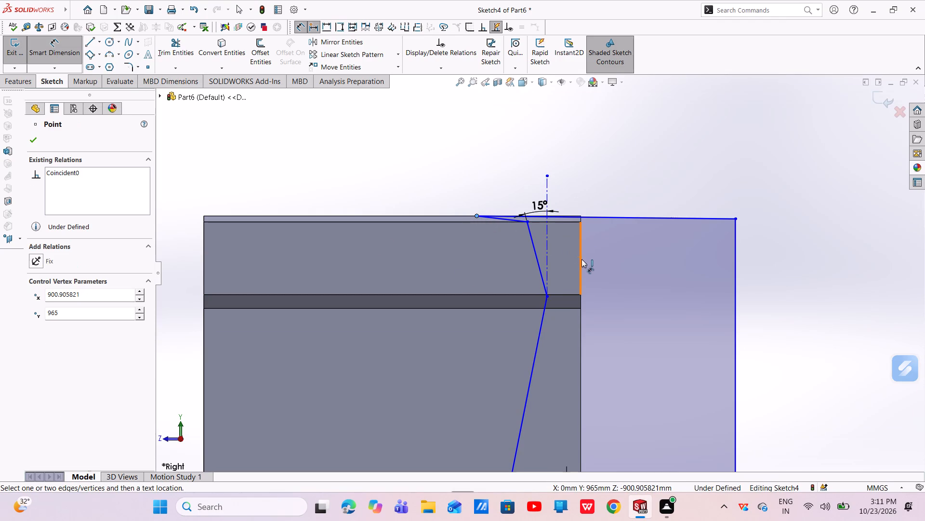
pyautogui.click(581, 259)
pyautogui.click(539, 145)
pyautogui.press('BackSpace')
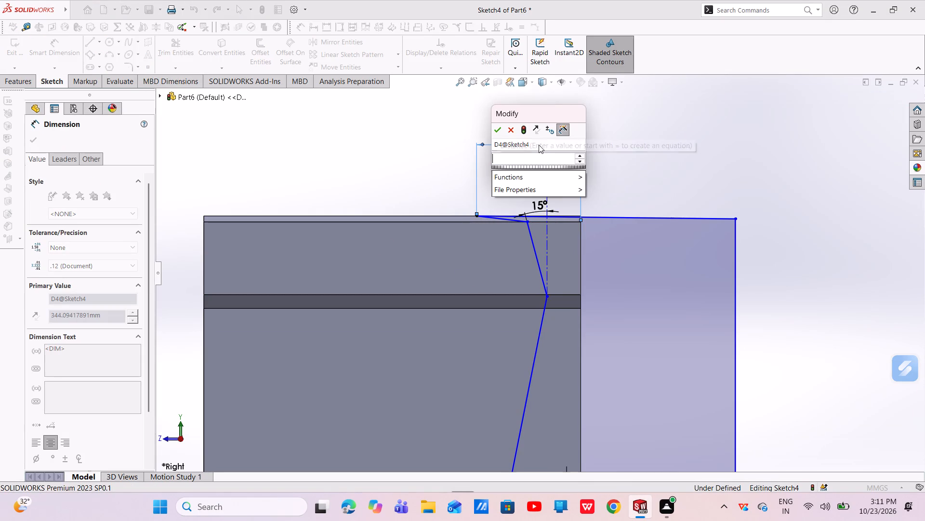
pyautogui.write('255')
pyautogui.press('Return')
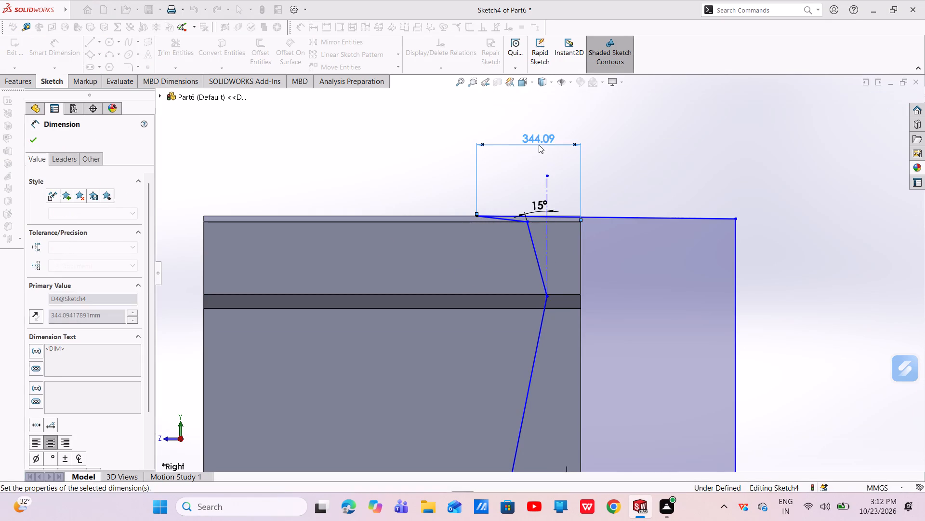
pyautogui.click(36, 142)
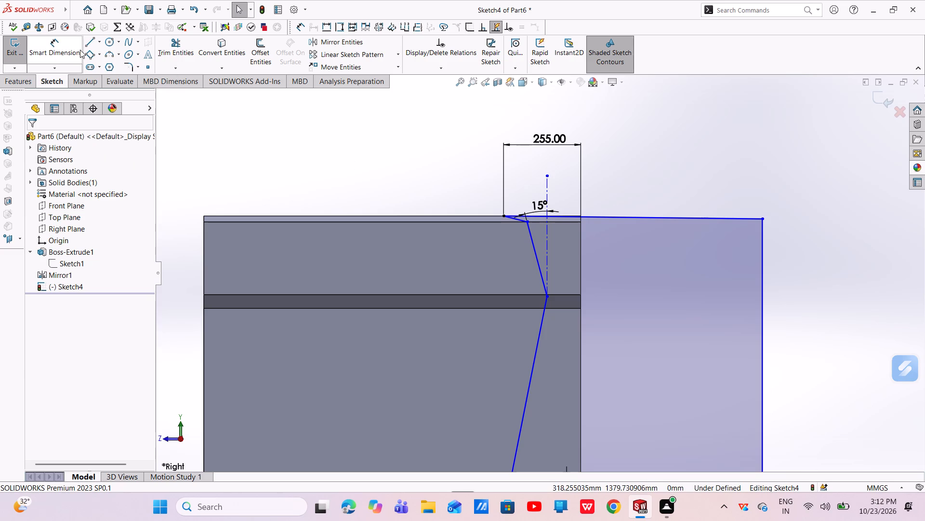
# Dimension the horizontal extent of the profile's long, slightly sloped top line as 760 mm.
pyautogui.click(68, 47)
pyautogui.click(665, 215)
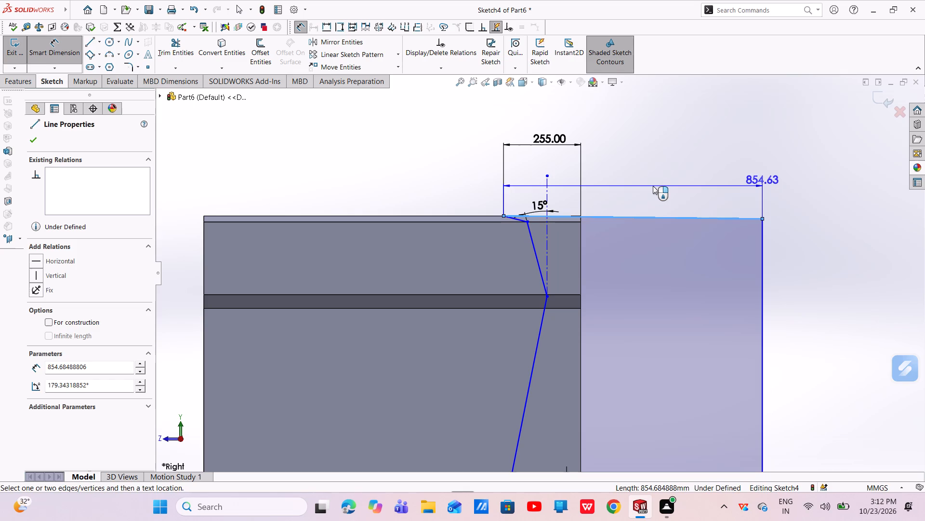
pyautogui.click(653, 186)
pyautogui.press('BackSpace')
pyautogui.press('1')
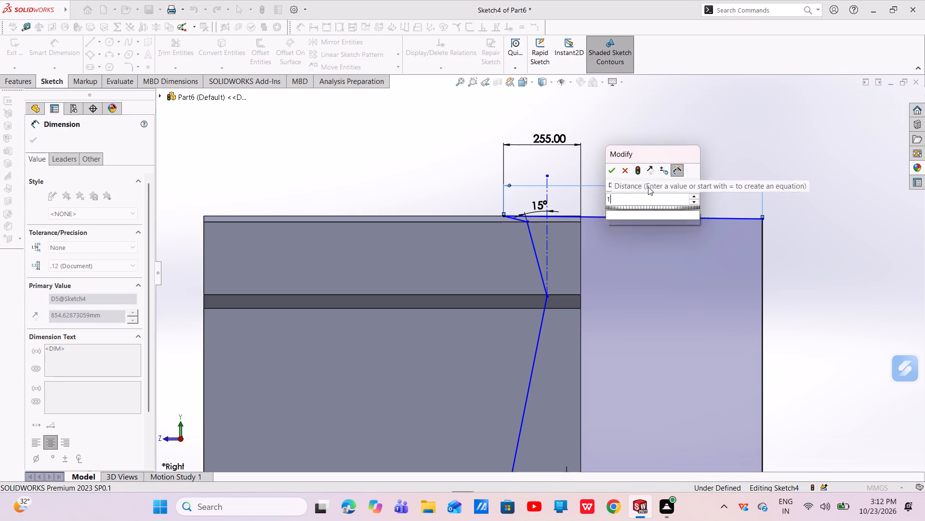
pyautogui.press('BackSpace')
pyautogui.write('760')
pyautogui.press('Return')
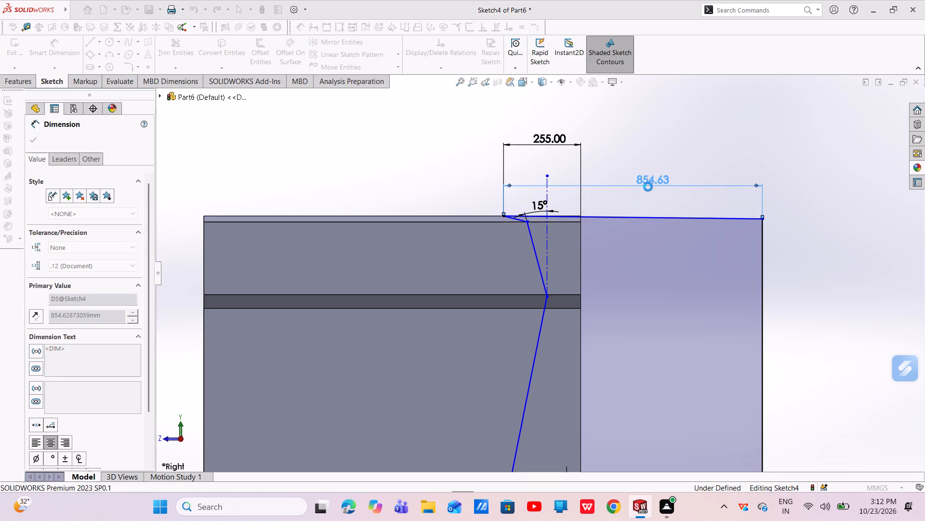
pyautogui.scroll(4, 648, 272)
pyautogui.scroll(-2, 629, 342)
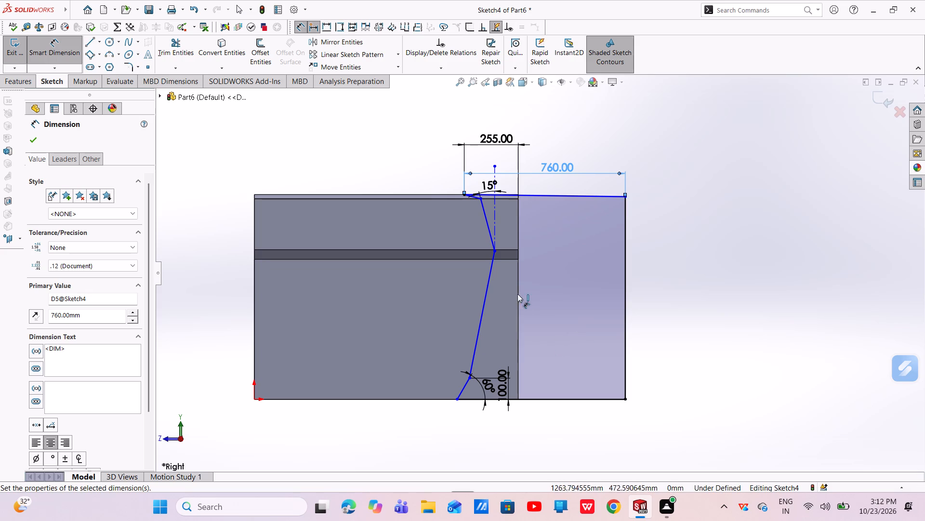
pyautogui.scroll(3, 508, 296)
pyautogui.click(33, 141)
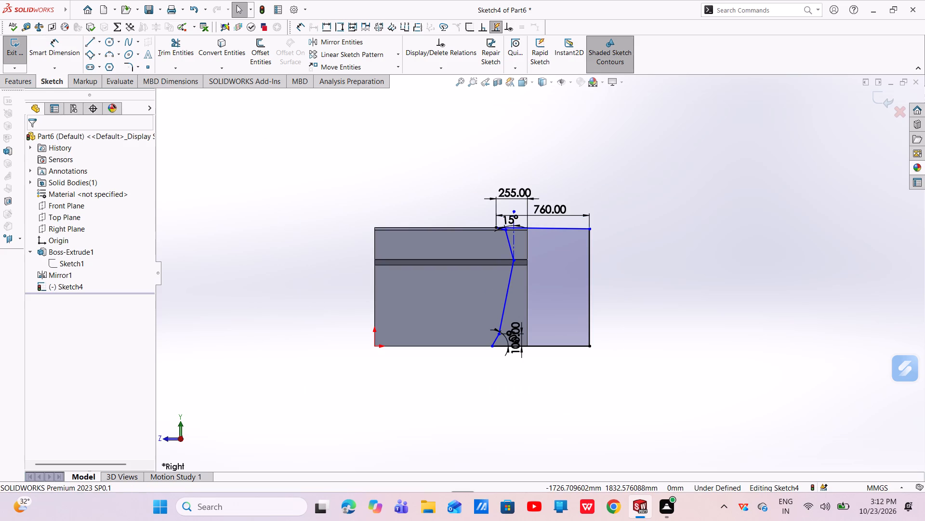
# Sketch a separate vertical centerline about 3353 mm long, beyond the body's origin end and extending above and below it.
pyautogui.click(101, 43)
pyautogui.click(101, 65)
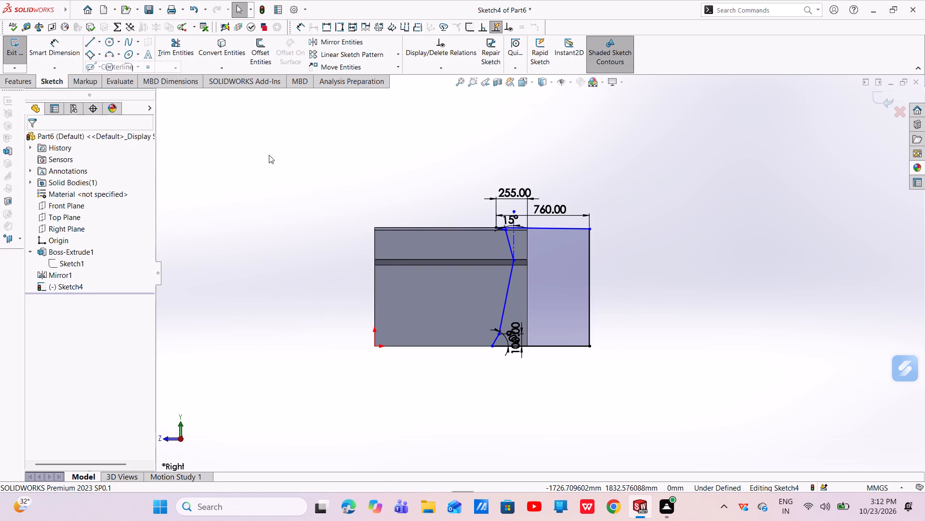
pyautogui.scroll(3, 352, 213)
pyautogui.click(374, 152)
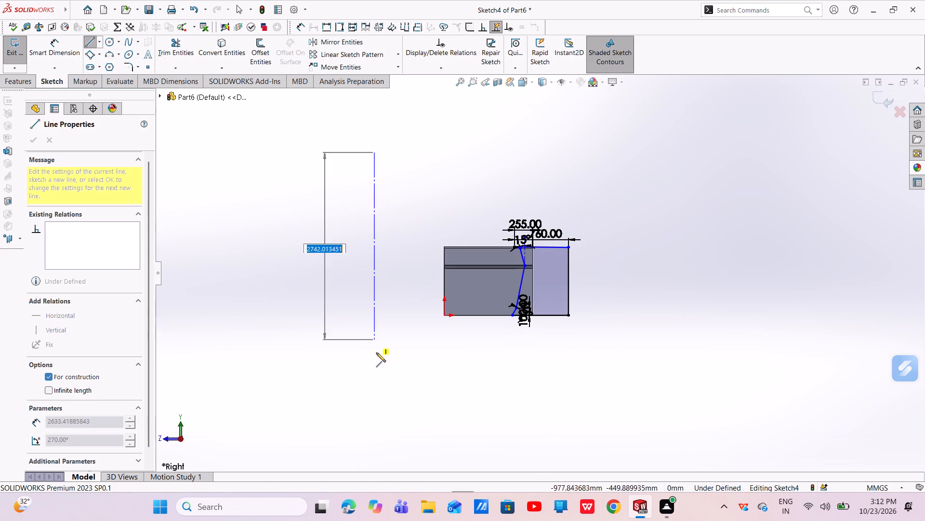
pyautogui.click(376, 391)
pyautogui.rightClick(376, 391)
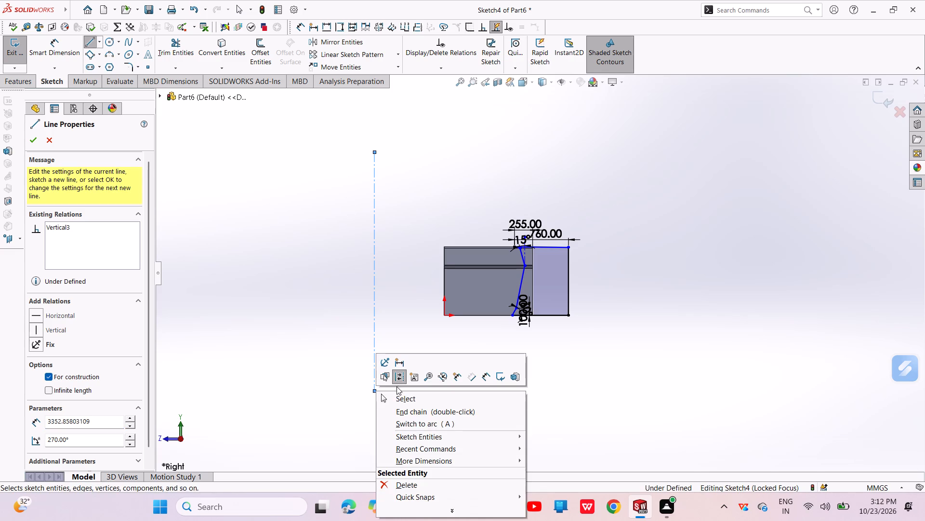
pyautogui.click(398, 398)
pyautogui.click(375, 247)
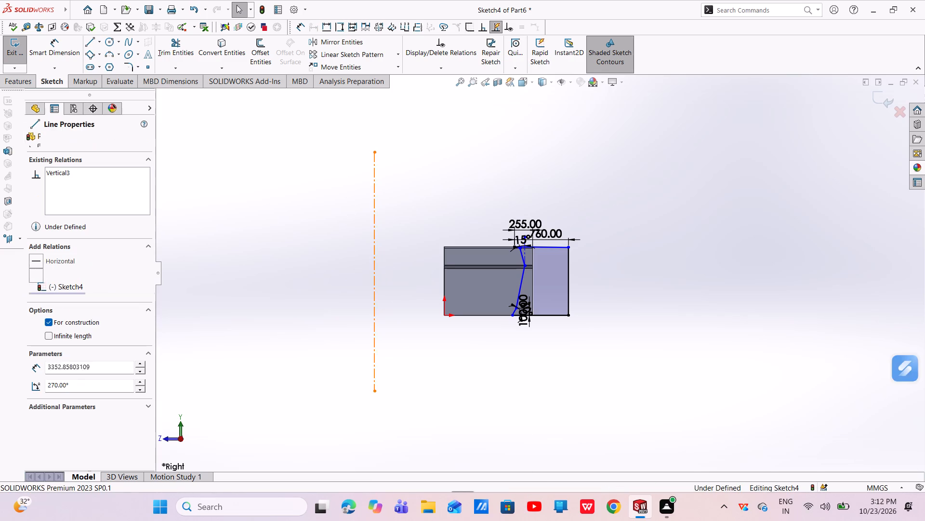
pyautogui.click(415, 206)
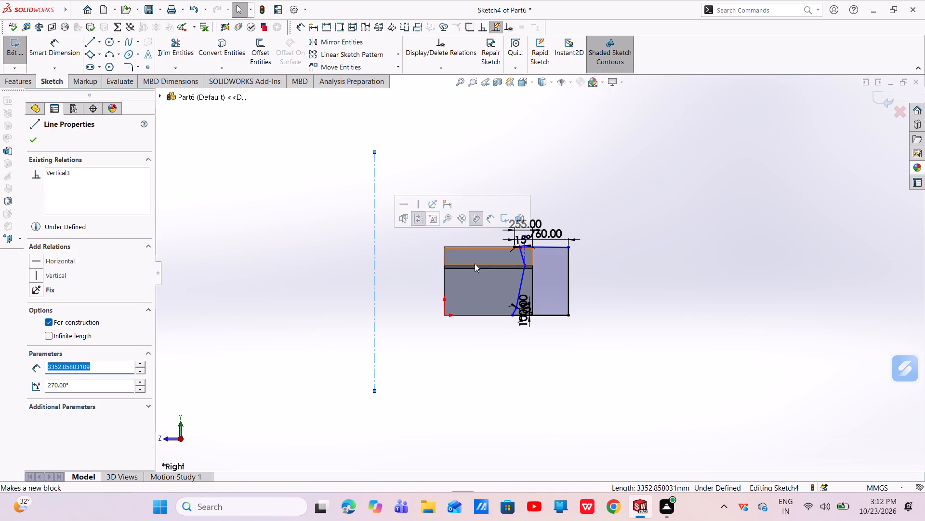
pyautogui.press('Escape')
pyautogui.press('Escape')
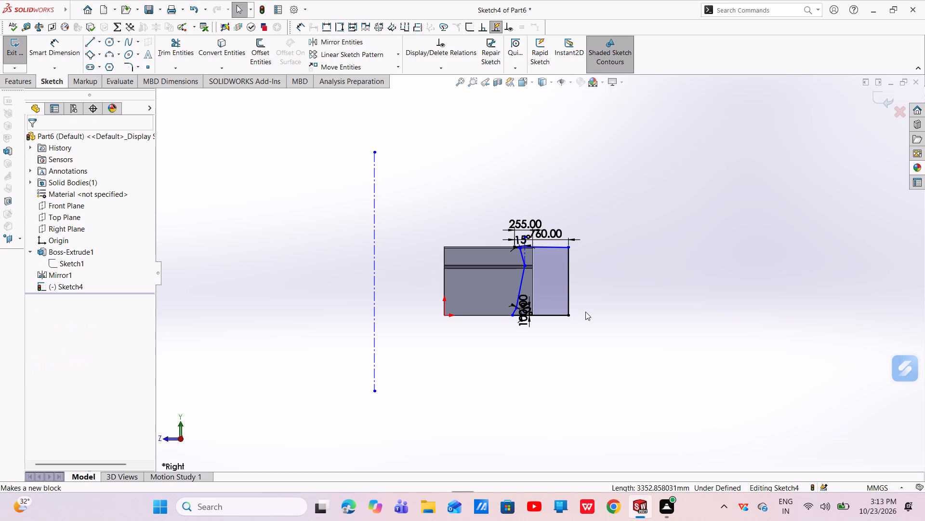
# Dimension the horizontal distance from the long vertical centerline to the profile's knee point as 1270 mm.
pyautogui.click(51, 48)
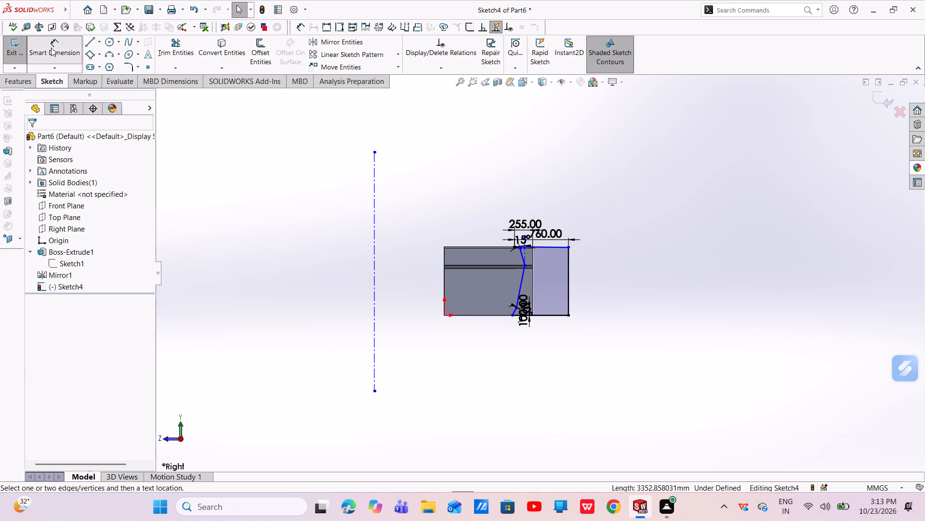
pyautogui.click(375, 274)
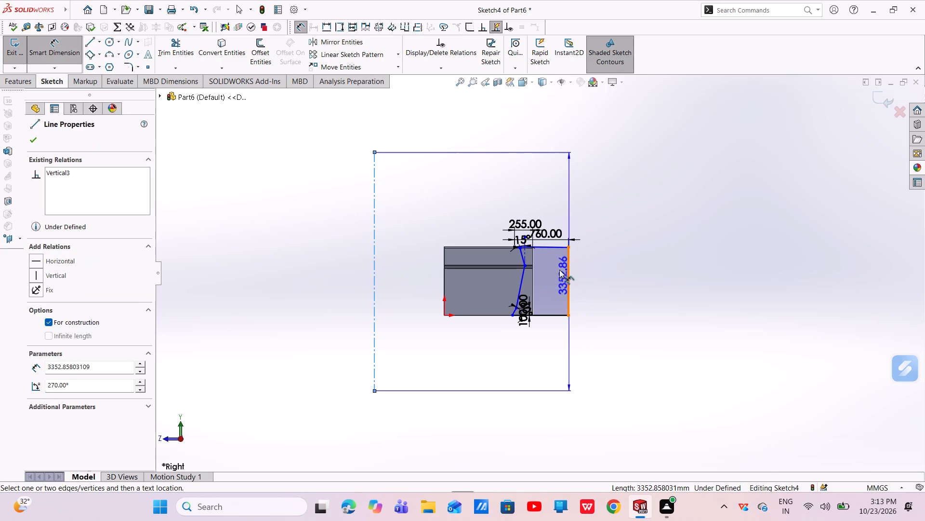
pyautogui.scroll(-6, 539, 257)
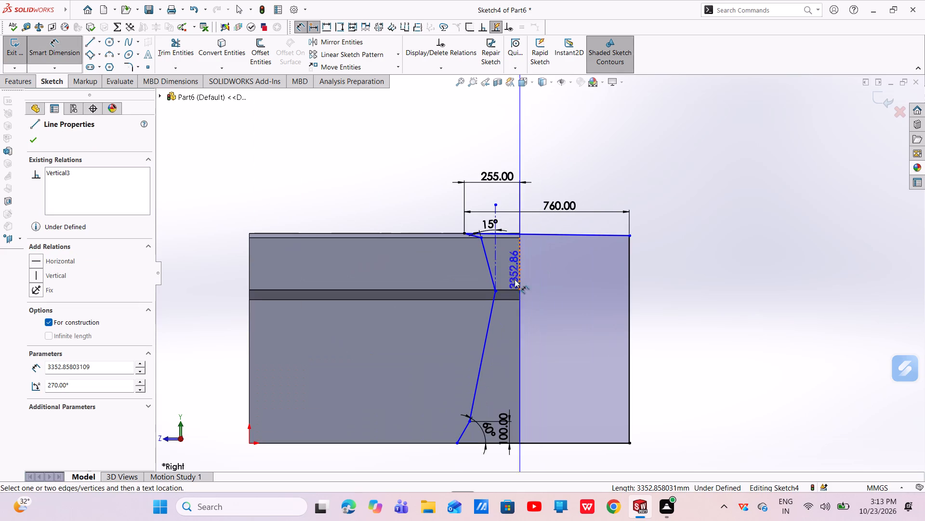
pyautogui.click(494, 291)
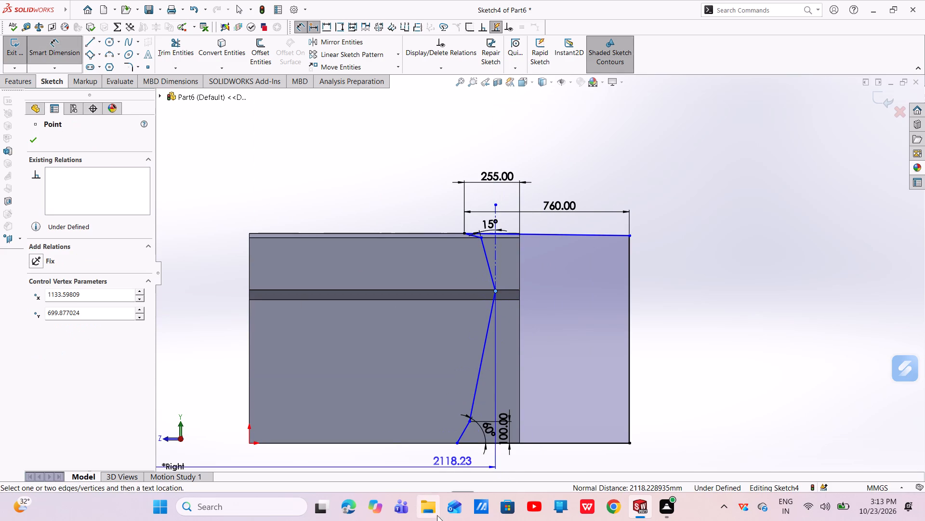
pyautogui.scroll(2, 434, 467)
pyautogui.click(428, 445)
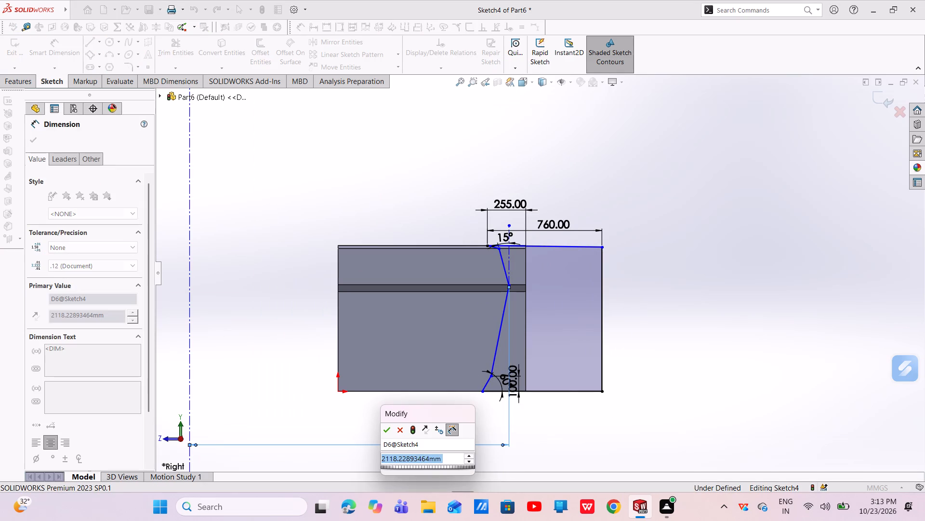
pyautogui.press('BackSpace')
pyautogui.write('1270')
pyautogui.press('Return')
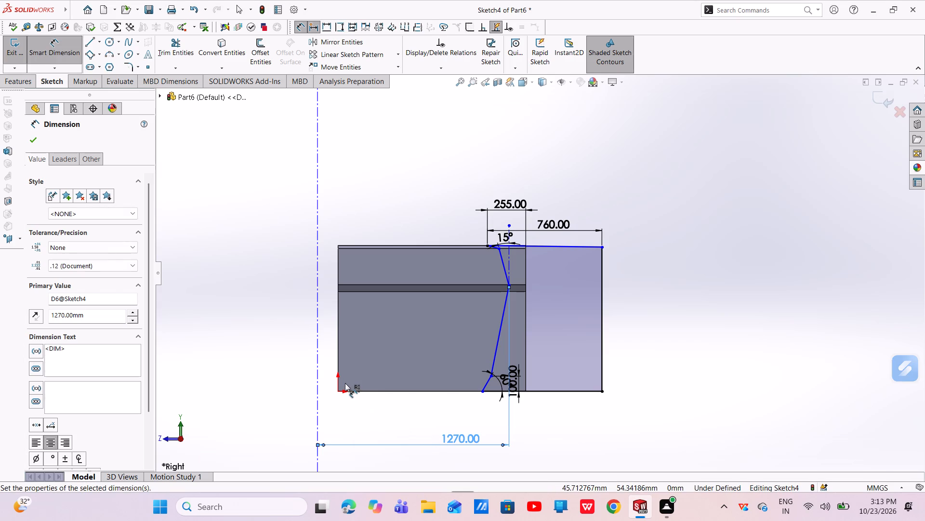
pyautogui.press('Escape')
pyautogui.press('Escape')
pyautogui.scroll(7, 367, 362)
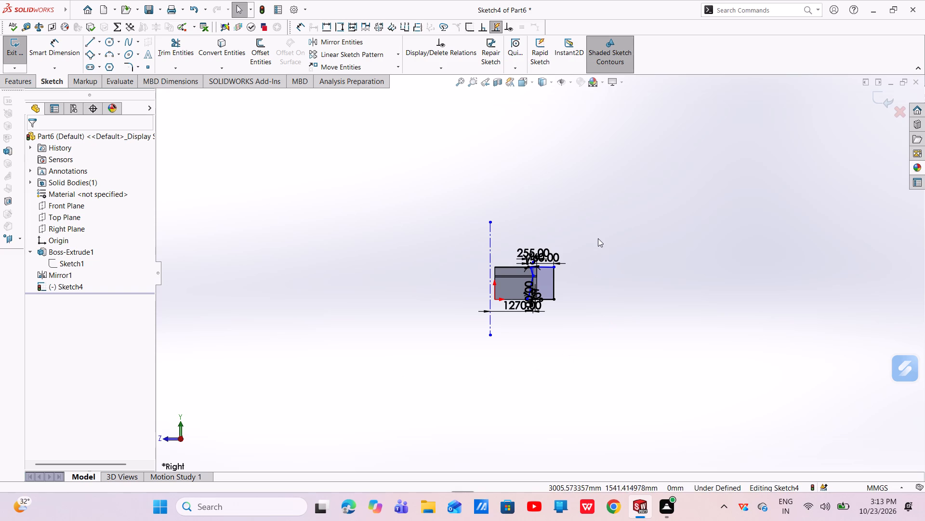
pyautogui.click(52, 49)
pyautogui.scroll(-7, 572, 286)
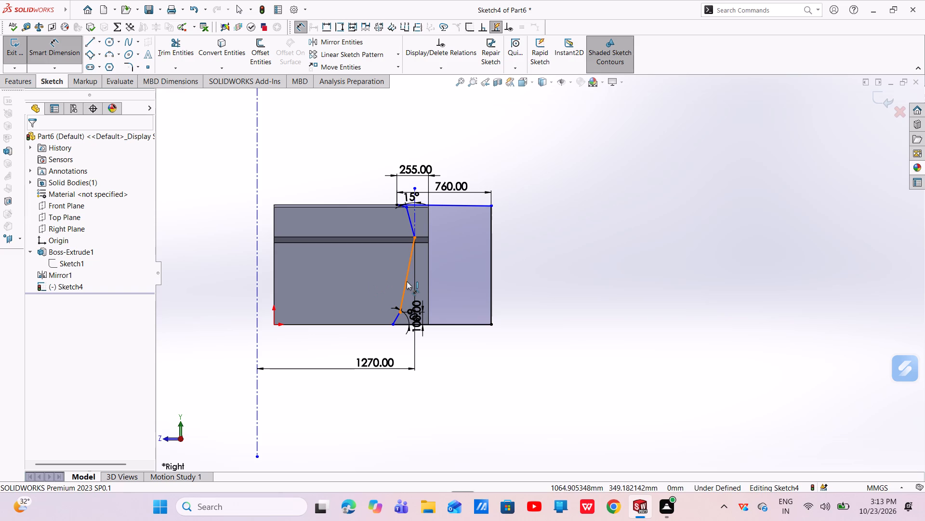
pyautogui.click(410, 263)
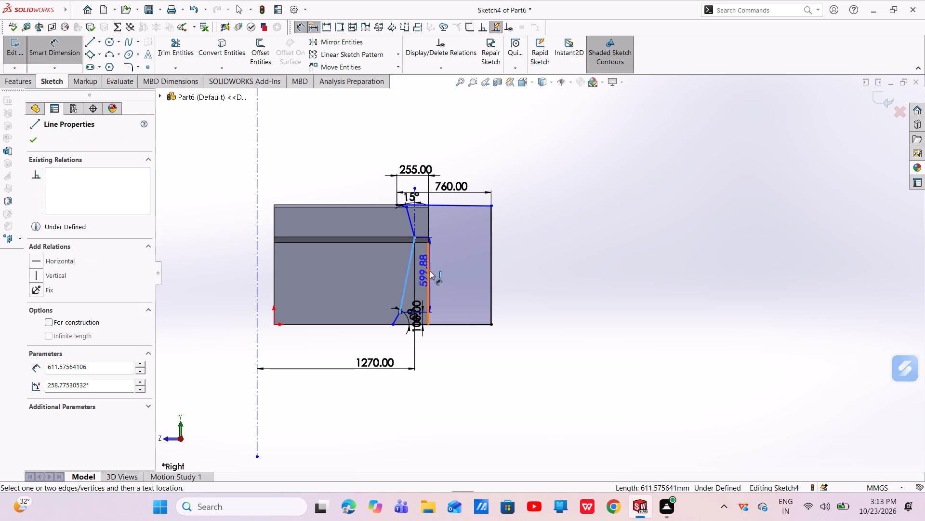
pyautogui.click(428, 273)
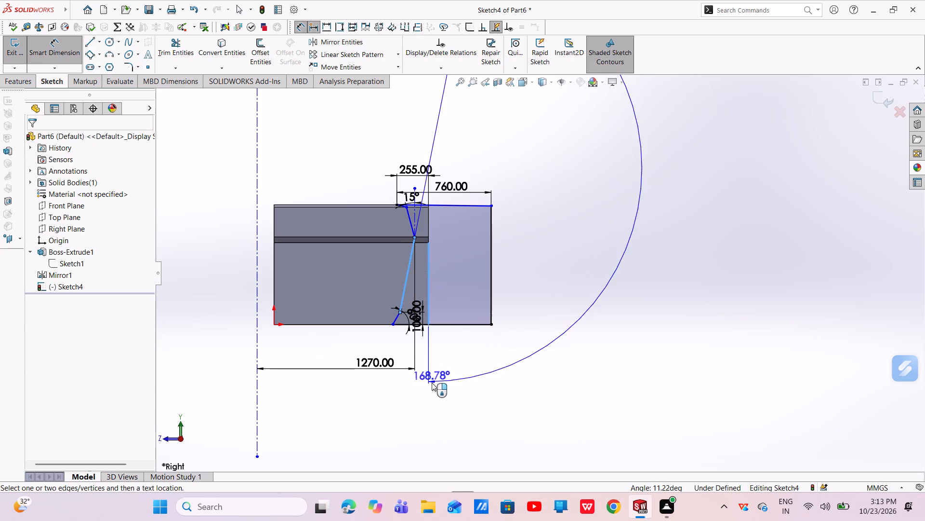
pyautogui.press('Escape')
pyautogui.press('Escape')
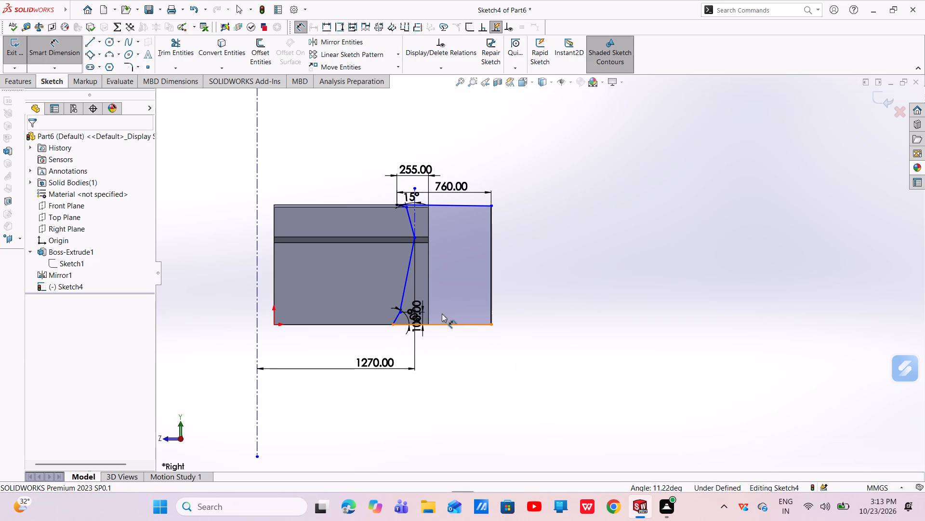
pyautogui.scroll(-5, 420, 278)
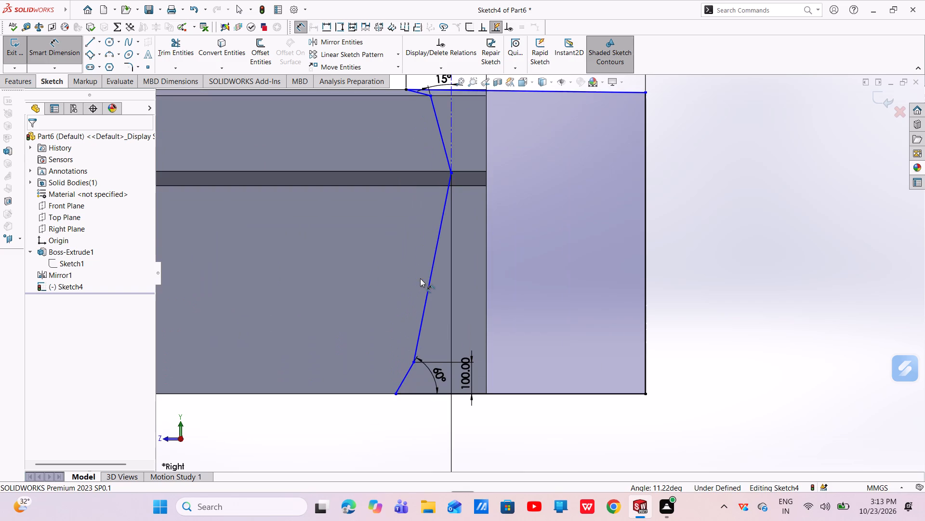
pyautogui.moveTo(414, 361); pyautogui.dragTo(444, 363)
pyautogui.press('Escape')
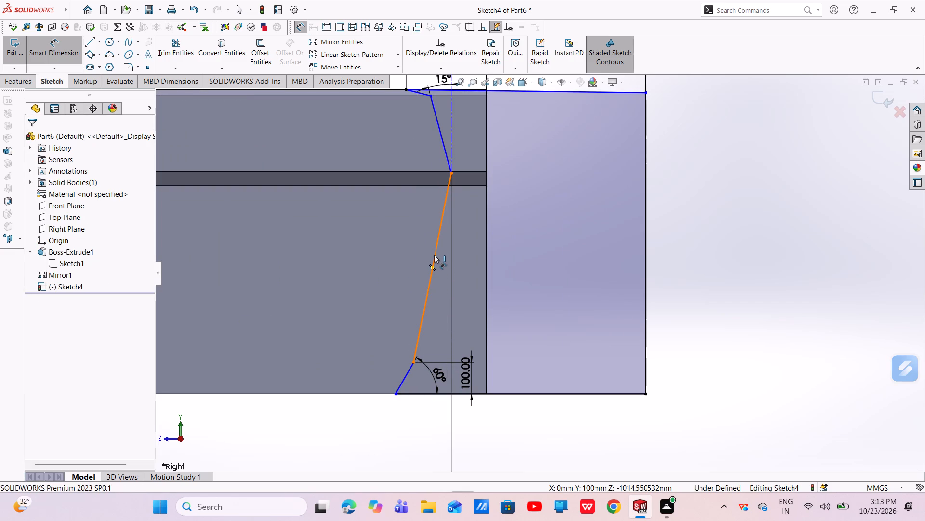
# Make the long slanted line between the upper knee point and the top of the short 60° line vertical.
pyautogui.click(430, 277)
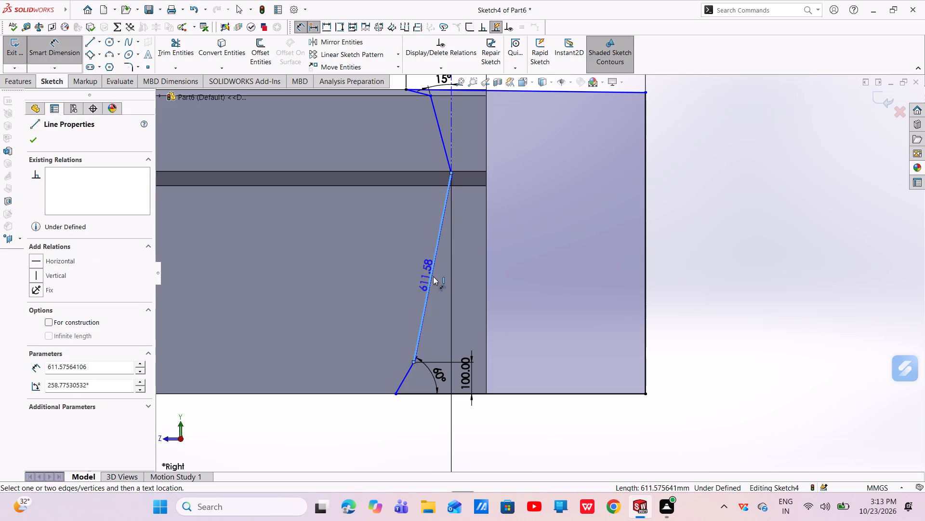
pyautogui.press('Escape')
pyautogui.press('Escape')
pyautogui.click(438, 244)
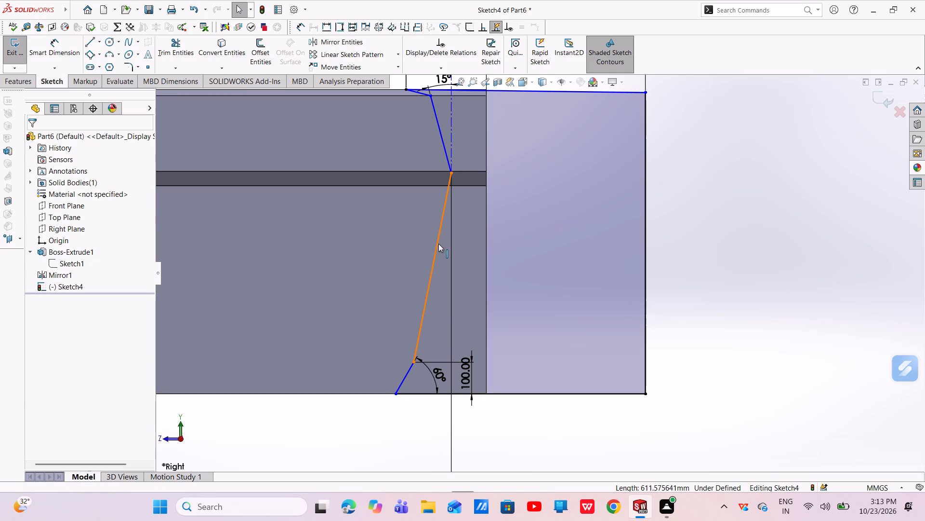
pyautogui.click(479, 200)
pyautogui.press('Escape')
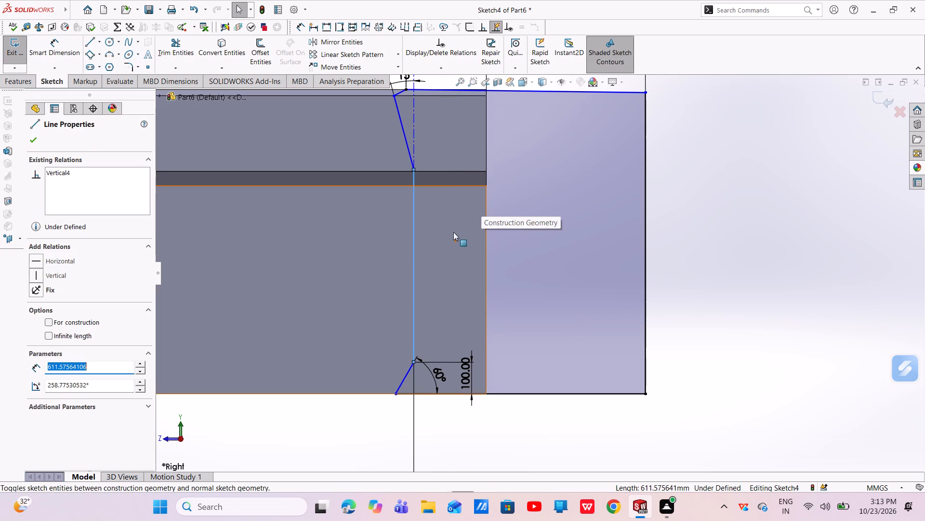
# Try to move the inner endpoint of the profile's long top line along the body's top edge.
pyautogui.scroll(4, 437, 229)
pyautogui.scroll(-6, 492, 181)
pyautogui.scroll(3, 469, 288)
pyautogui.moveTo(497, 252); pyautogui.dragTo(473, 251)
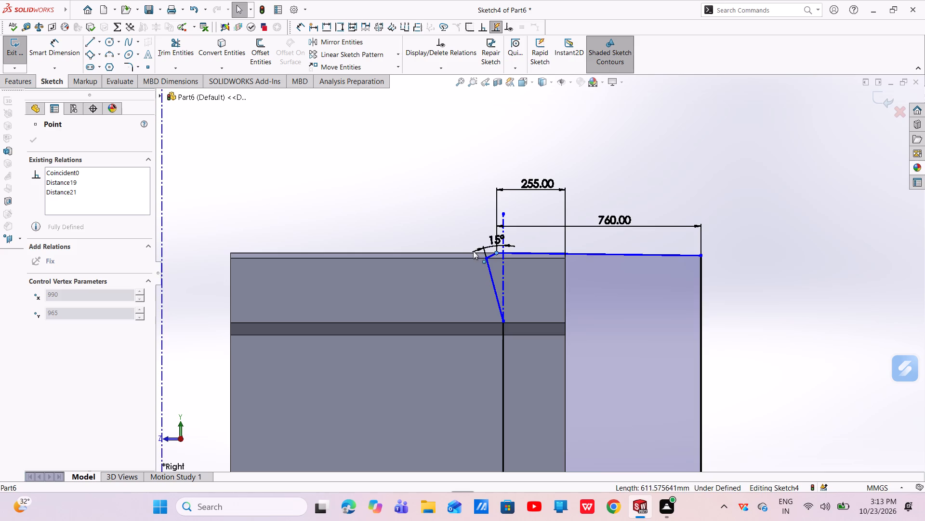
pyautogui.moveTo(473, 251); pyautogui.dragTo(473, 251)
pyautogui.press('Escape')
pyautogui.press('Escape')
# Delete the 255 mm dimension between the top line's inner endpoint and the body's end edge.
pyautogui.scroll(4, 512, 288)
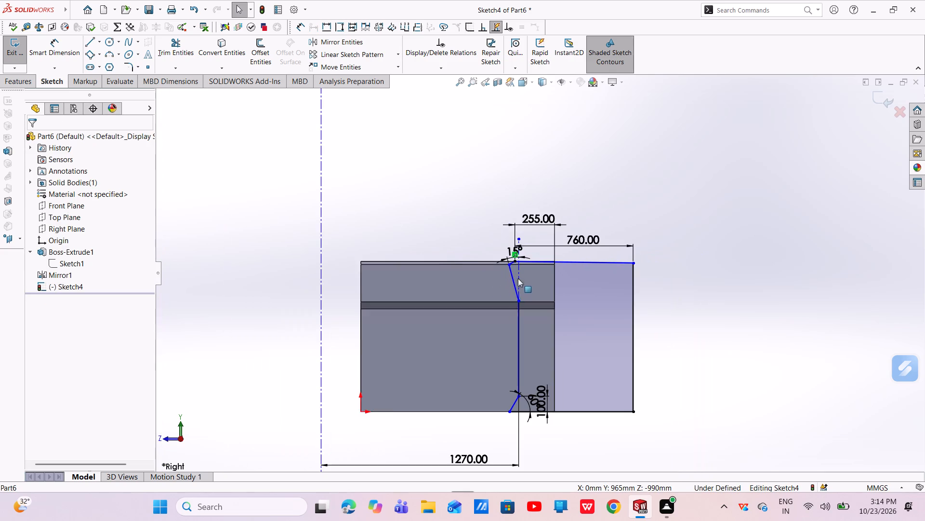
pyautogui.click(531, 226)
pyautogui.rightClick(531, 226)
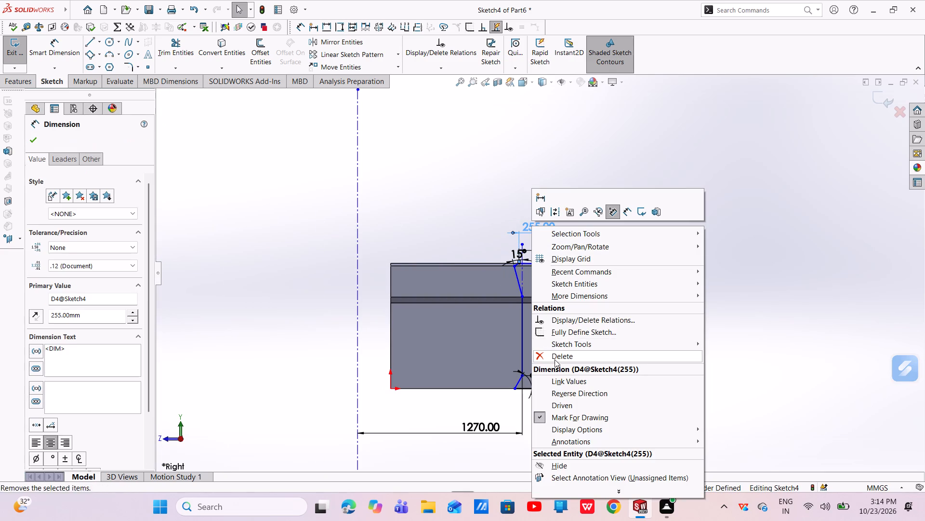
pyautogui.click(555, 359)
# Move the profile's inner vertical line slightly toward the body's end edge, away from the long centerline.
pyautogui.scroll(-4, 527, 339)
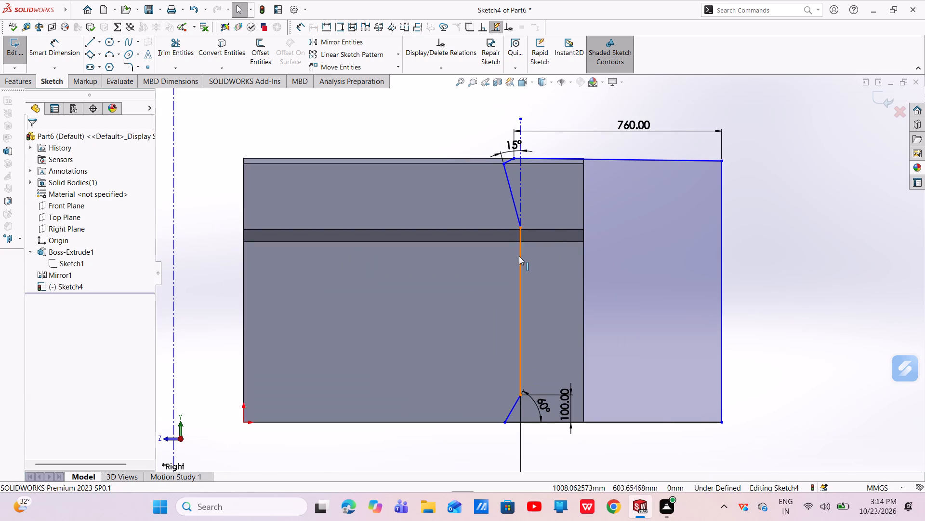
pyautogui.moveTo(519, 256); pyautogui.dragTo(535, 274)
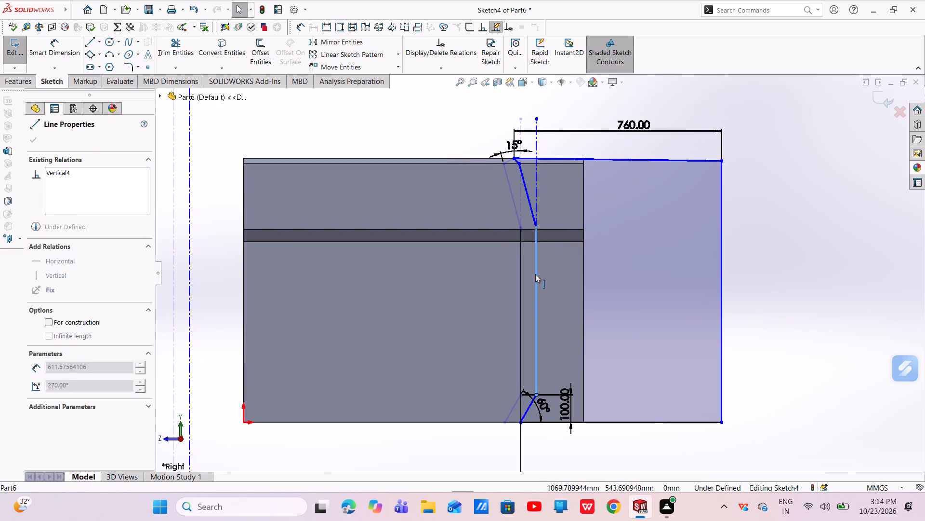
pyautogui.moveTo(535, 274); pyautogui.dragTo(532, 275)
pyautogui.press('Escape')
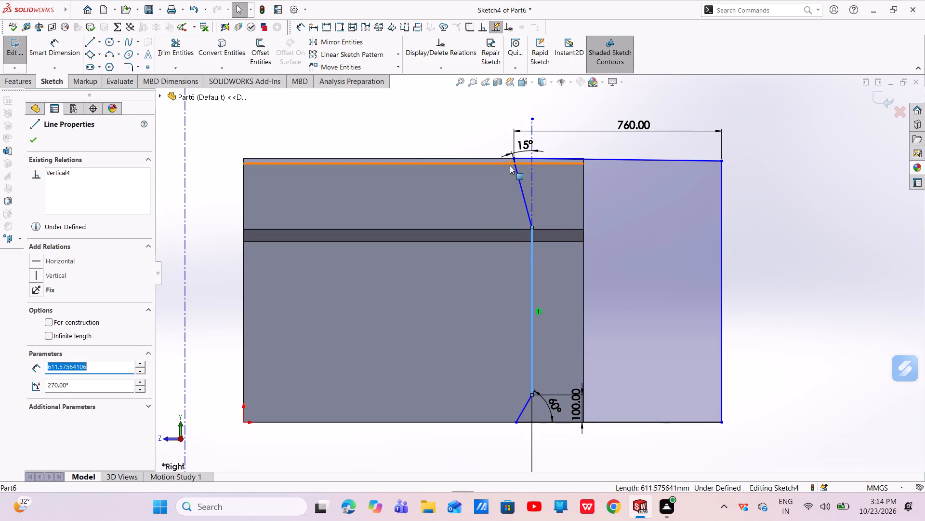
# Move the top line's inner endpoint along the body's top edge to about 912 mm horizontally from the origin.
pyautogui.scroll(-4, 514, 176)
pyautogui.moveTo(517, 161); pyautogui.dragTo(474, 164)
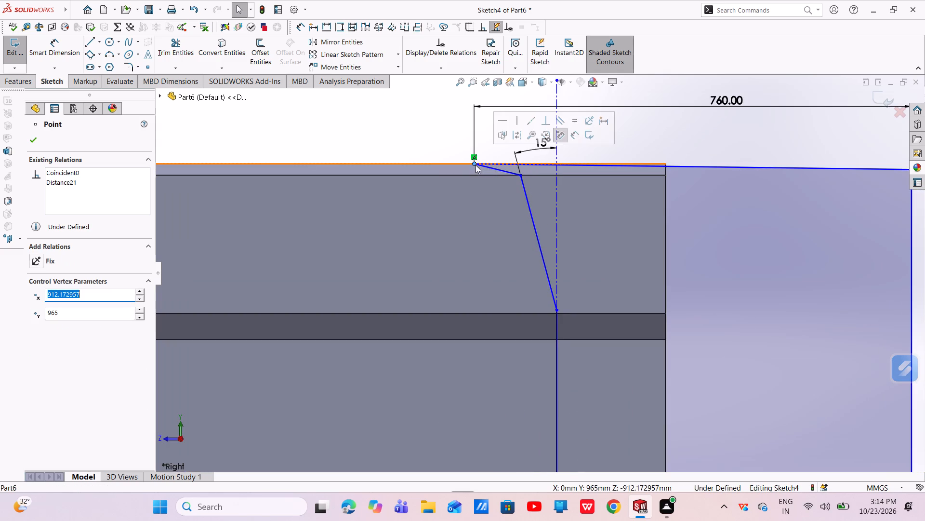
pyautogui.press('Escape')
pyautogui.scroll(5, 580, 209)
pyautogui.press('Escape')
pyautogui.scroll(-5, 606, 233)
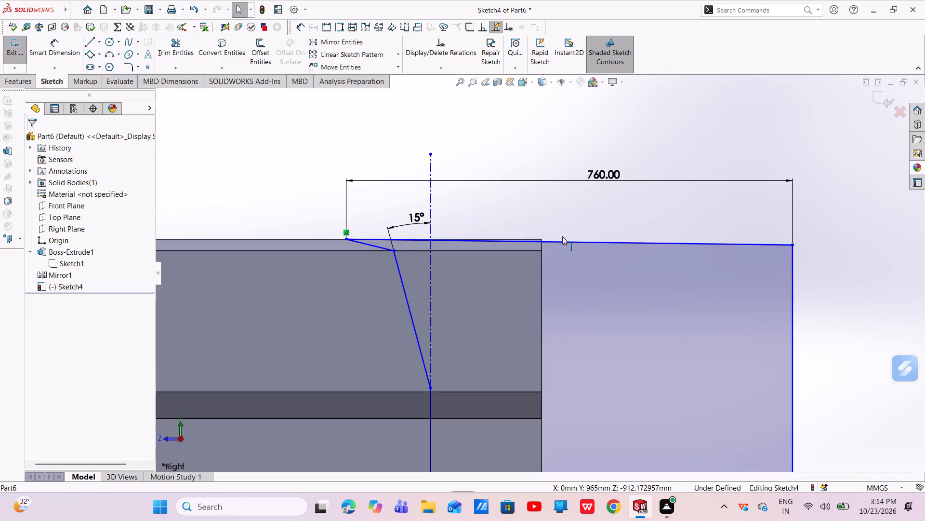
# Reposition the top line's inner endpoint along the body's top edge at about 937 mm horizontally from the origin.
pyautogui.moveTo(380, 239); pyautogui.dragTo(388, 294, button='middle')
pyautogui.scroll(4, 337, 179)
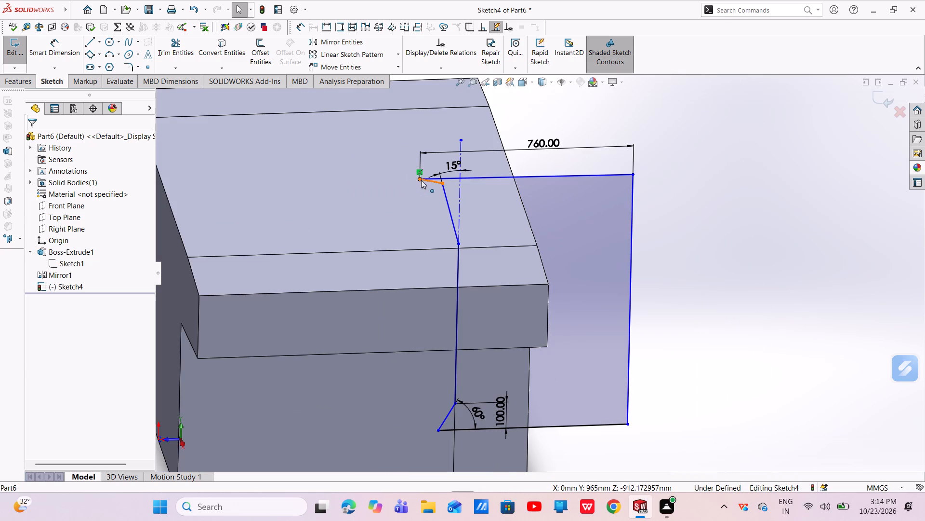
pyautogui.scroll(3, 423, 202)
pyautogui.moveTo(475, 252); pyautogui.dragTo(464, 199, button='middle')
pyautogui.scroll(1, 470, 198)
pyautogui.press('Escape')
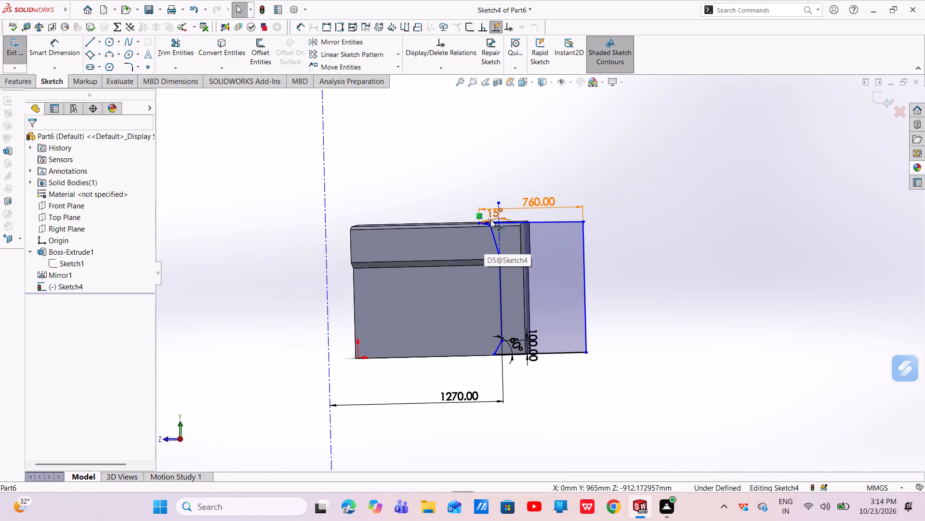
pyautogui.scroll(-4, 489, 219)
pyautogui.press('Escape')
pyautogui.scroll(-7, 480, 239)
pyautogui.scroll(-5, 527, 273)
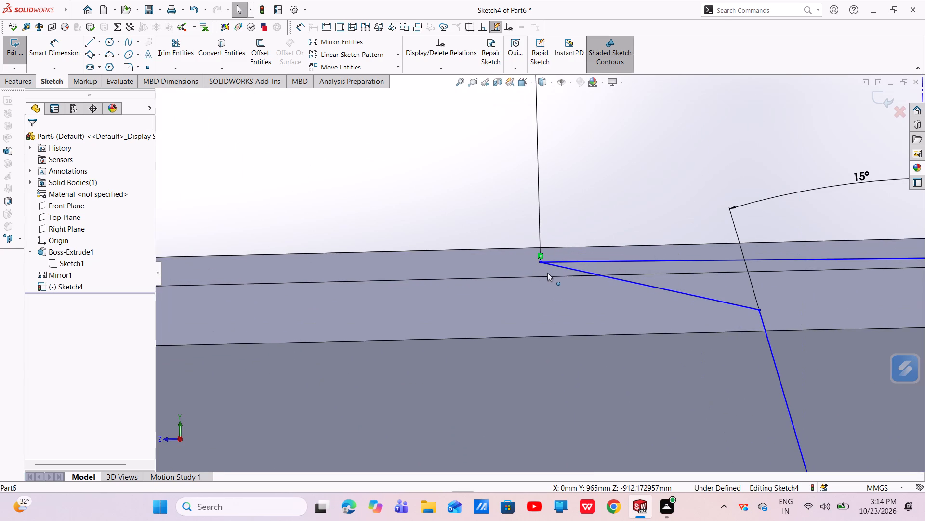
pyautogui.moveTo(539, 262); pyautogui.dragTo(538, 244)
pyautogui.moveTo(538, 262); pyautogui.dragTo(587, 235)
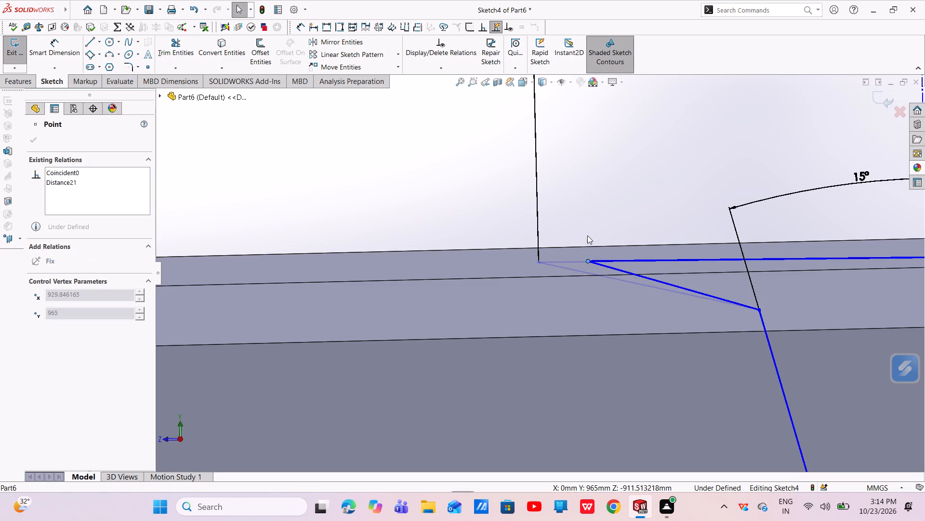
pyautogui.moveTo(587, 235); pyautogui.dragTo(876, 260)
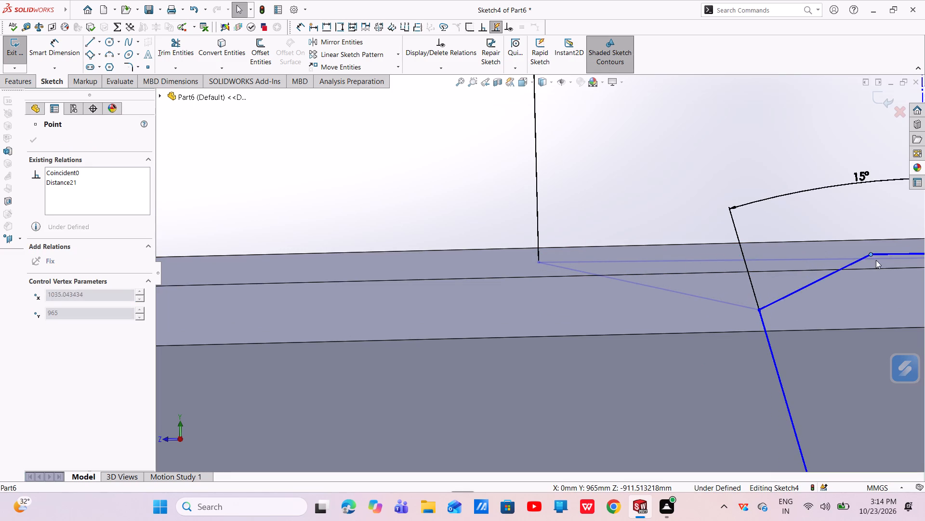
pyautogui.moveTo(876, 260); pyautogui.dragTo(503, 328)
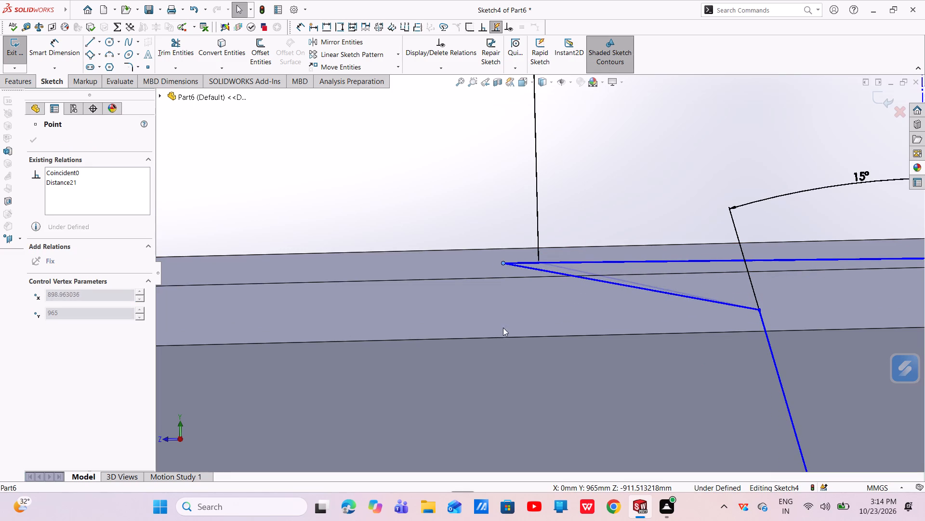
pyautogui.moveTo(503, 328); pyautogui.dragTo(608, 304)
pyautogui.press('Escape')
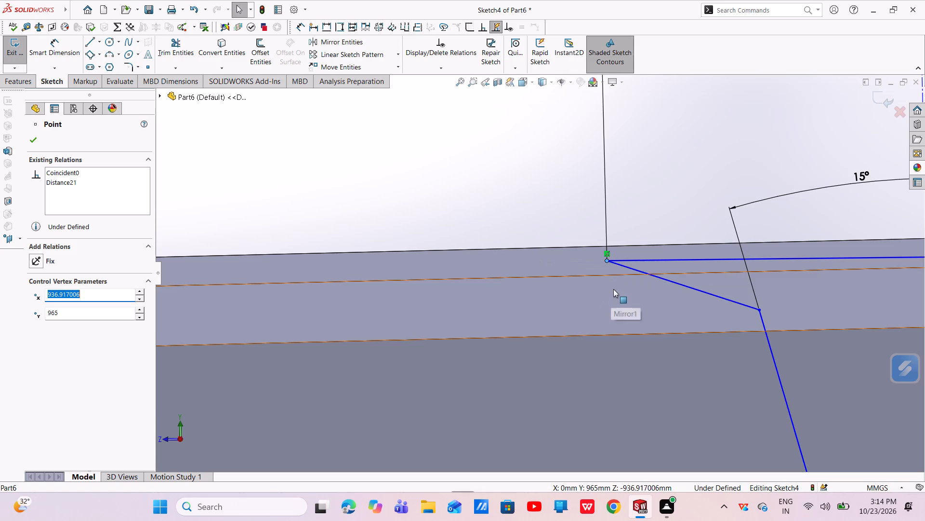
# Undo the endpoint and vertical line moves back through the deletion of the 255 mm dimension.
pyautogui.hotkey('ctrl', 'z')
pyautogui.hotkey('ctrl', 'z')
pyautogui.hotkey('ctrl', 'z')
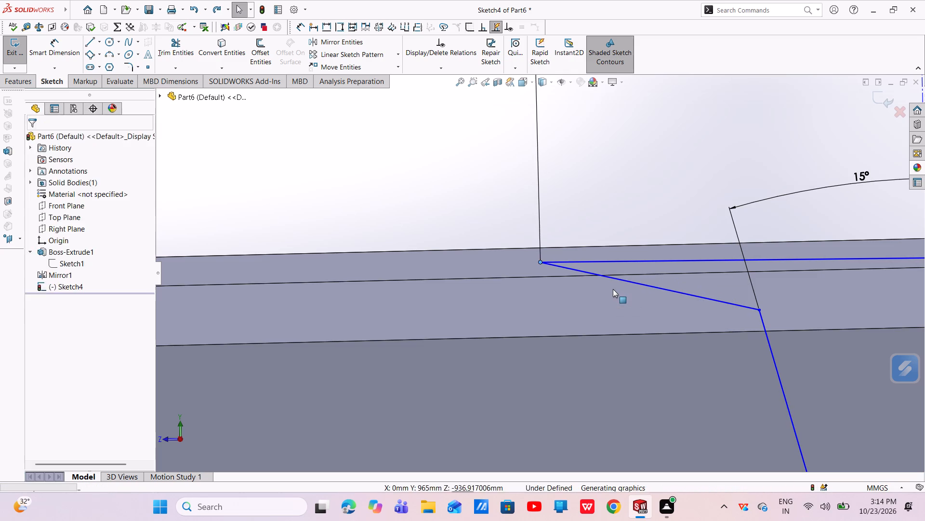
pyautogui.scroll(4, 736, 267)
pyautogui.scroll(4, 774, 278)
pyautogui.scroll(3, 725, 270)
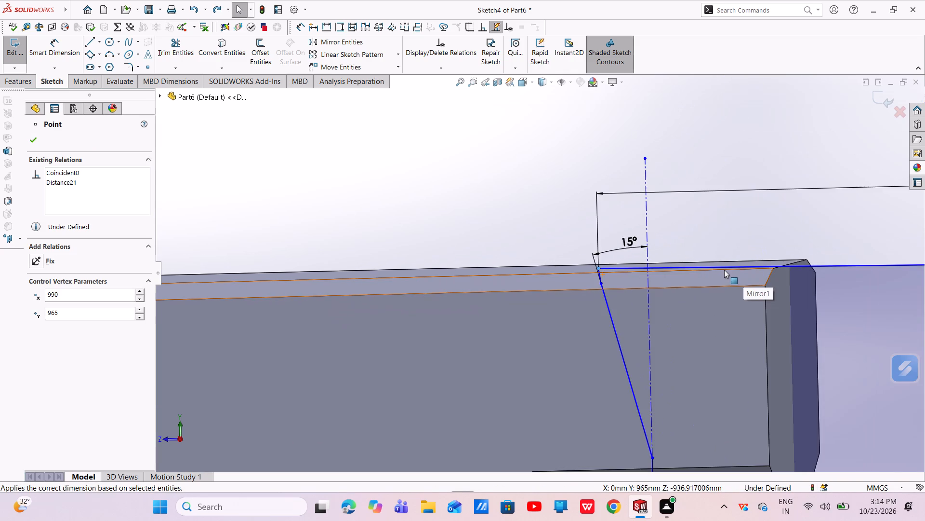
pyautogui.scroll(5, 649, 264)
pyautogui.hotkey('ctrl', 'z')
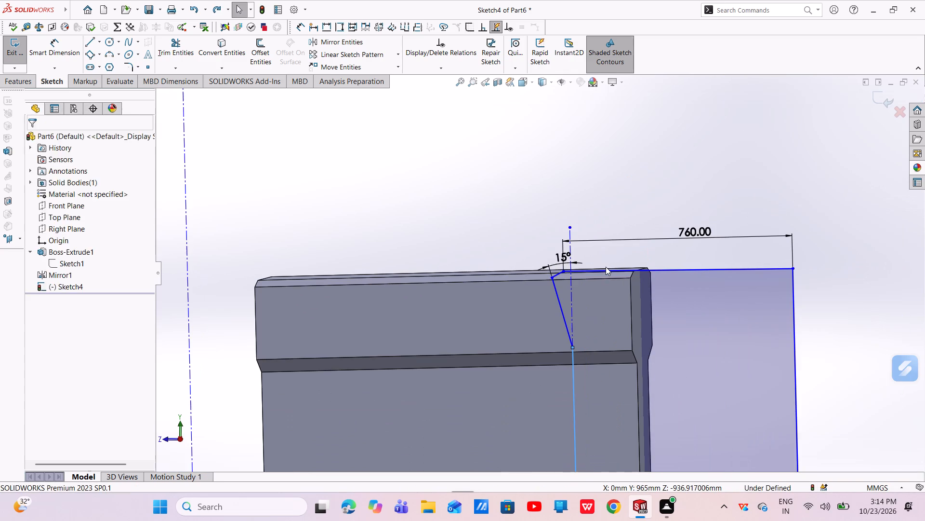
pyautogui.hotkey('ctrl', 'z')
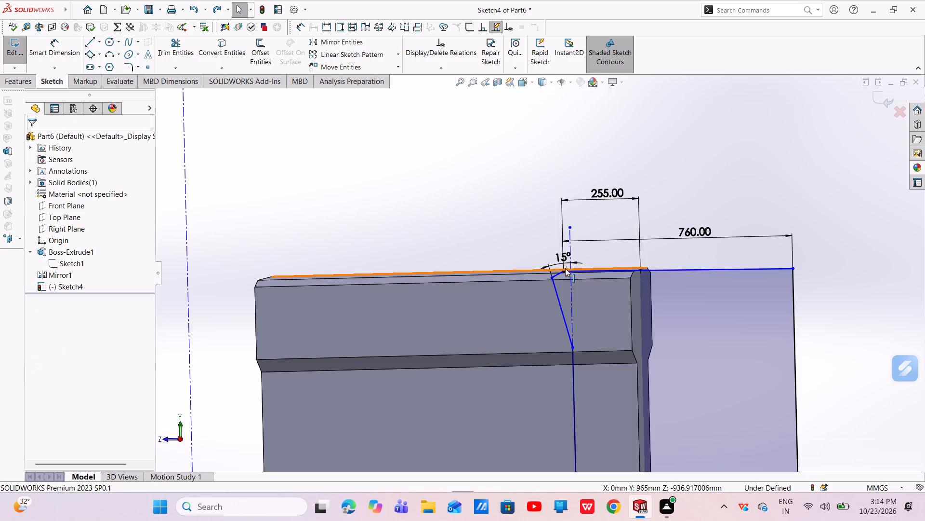
# Delete the 760 mm horizontal dimension of the profile's long top line.
pyautogui.scroll(-13, 565, 268)
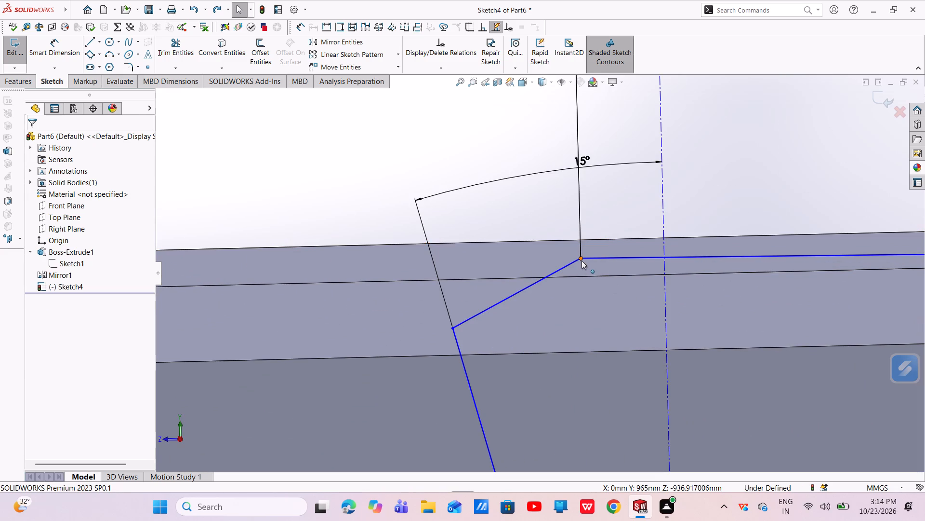
pyautogui.moveTo(581, 260); pyautogui.dragTo(532, 247)
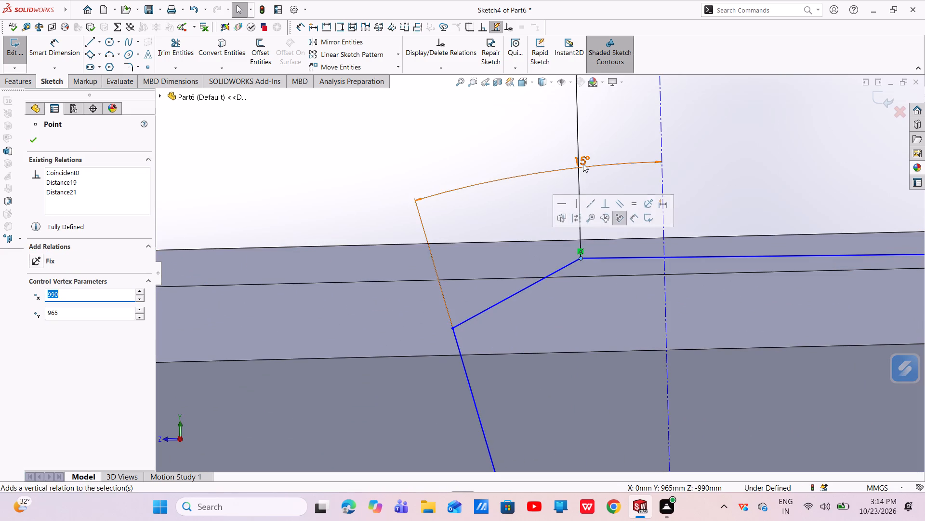
pyautogui.click(577, 129)
pyautogui.rightClick(576, 129)
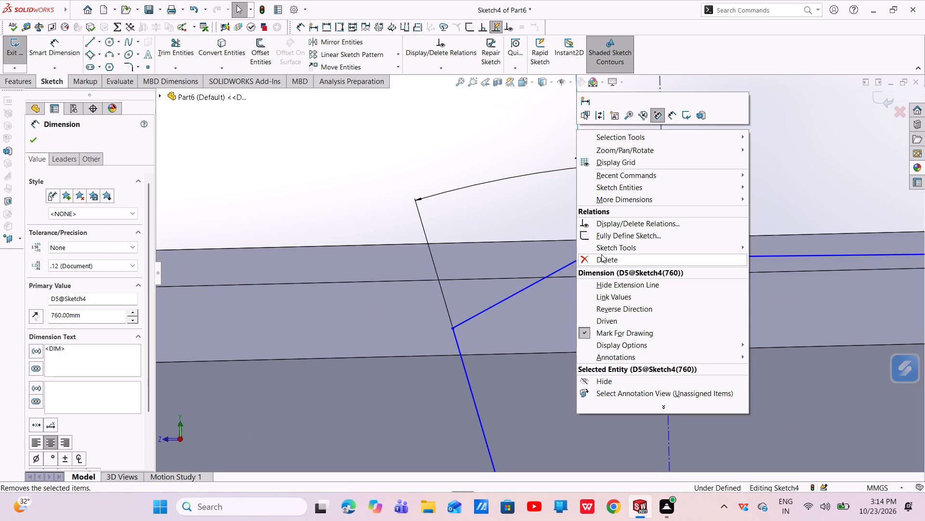
pyautogui.click(601, 254)
# Delete the 255 mm dimension between the top line's inner endpoint and the body's end edge.
pyautogui.moveTo(580, 258); pyautogui.dragTo(533, 256)
pyautogui.scroll(8, 560, 248)
pyautogui.press('Escape')
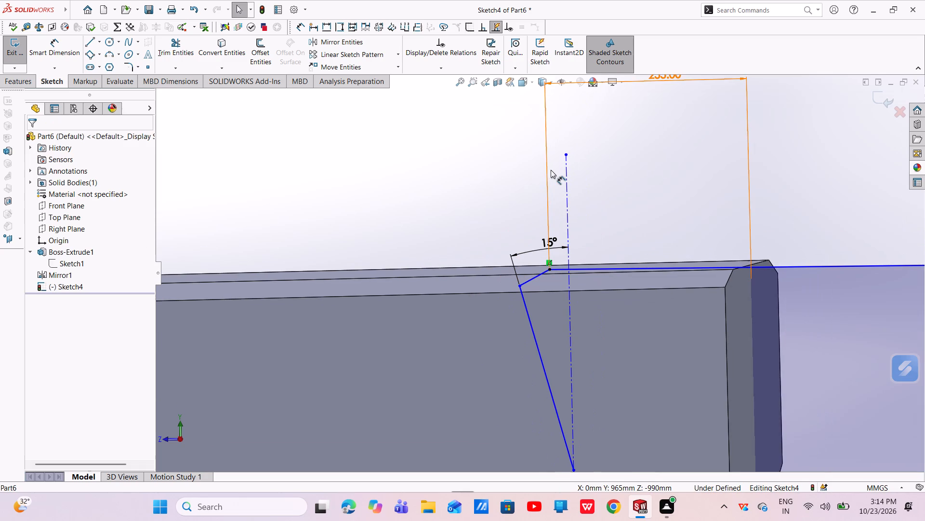
pyautogui.click(550, 169)
pyautogui.rightClick(550, 169)
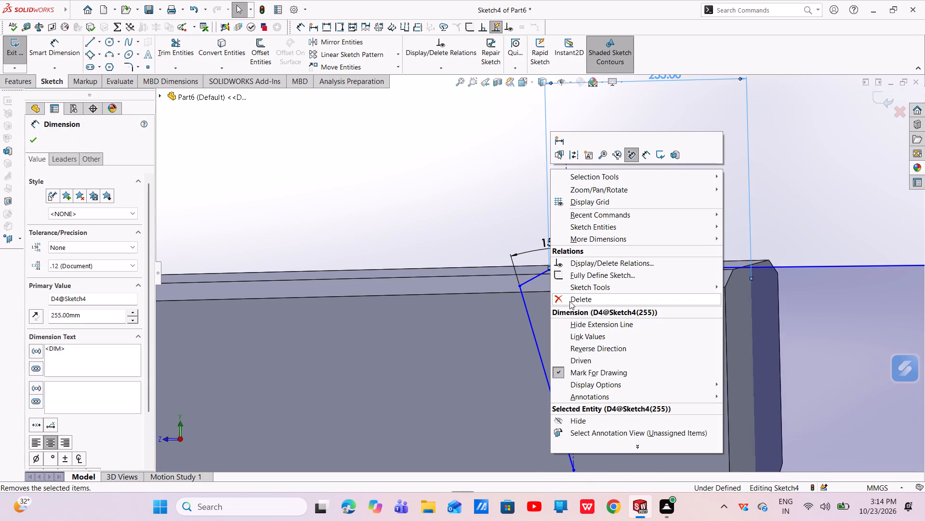
pyautogui.click(570, 302)
# Move the top line's inner endpoint along the body's top edge to about 893 mm horizontally from the origin.
pyautogui.scroll(-3, 546, 260)
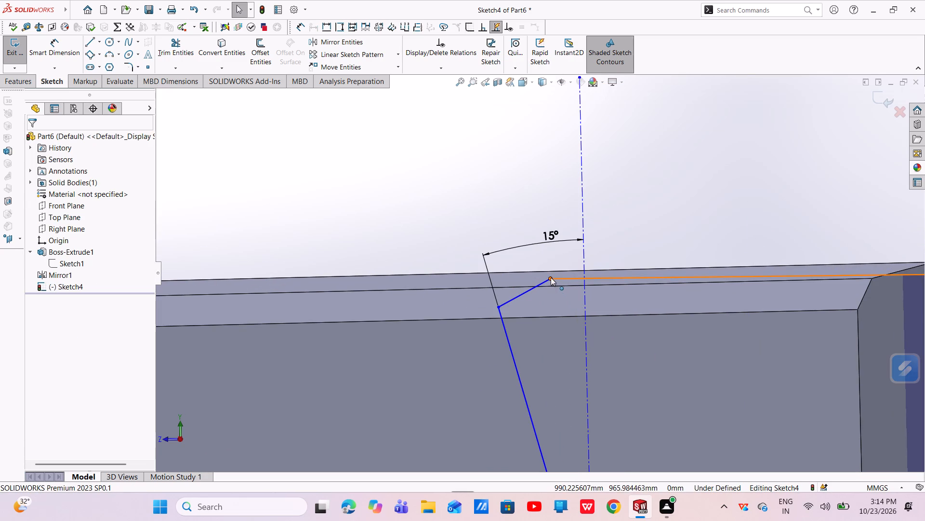
pyautogui.moveTo(551, 277); pyautogui.dragTo(425, 279)
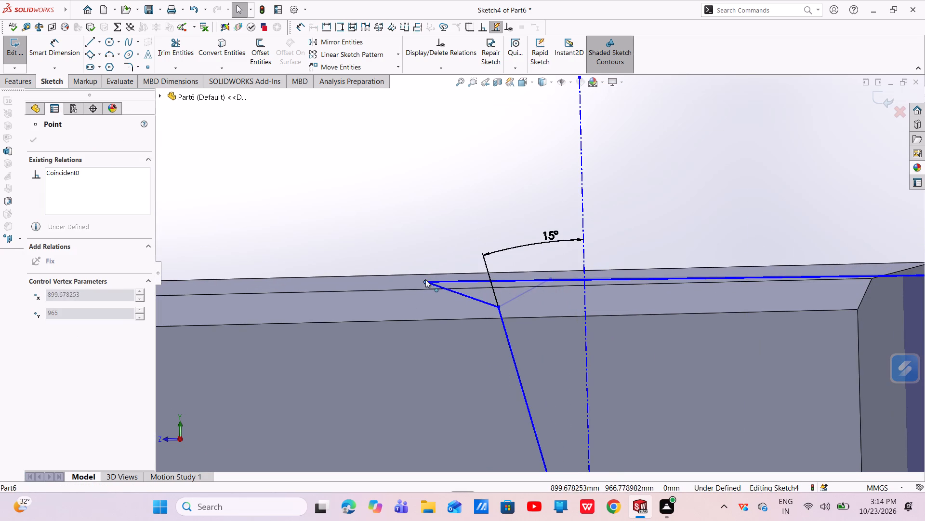
pyautogui.moveTo(425, 279); pyautogui.dragTo(416, 292)
# Examine the profile against the body from several angles, ending with a view normal to the sketch near the top line.
pyautogui.scroll(4, 416, 292)
pyautogui.moveTo(525, 318); pyautogui.dragTo(551, 298, button='middle')
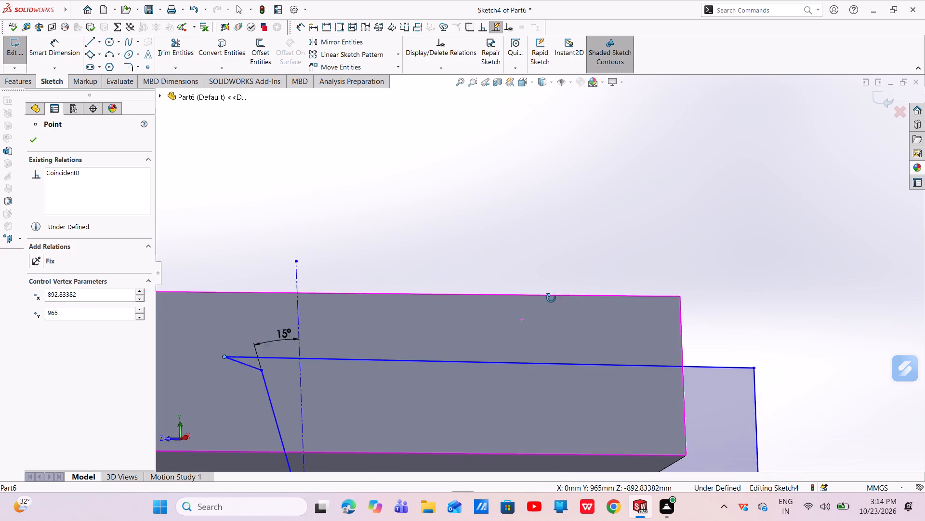
pyautogui.moveTo(551, 298); pyautogui.dragTo(552, 298, button='middle')
pyautogui.scroll(5, 526, 328)
pyautogui.scroll(5, 475, 356)
pyautogui.moveTo(454, 355); pyautogui.dragTo(448, 356, button='middle')
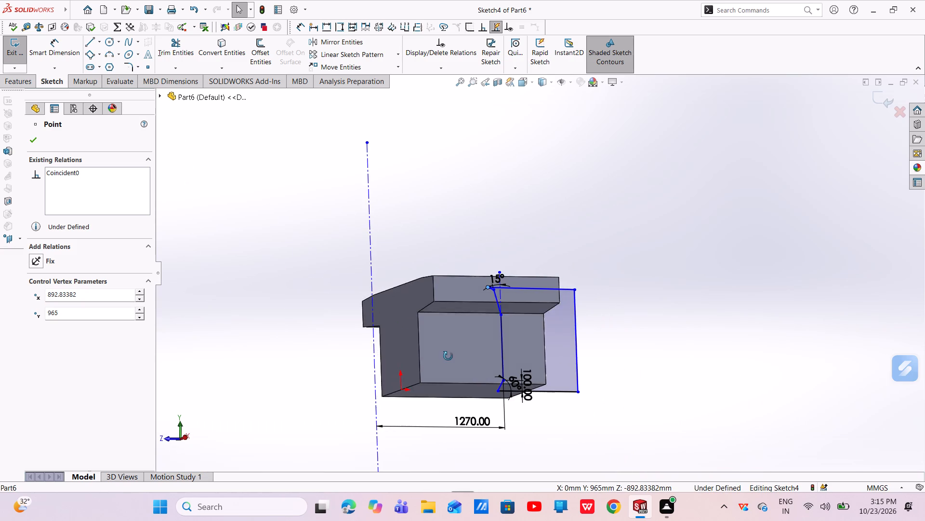
pyautogui.moveTo(448, 356); pyautogui.dragTo(426, 362, button='middle')
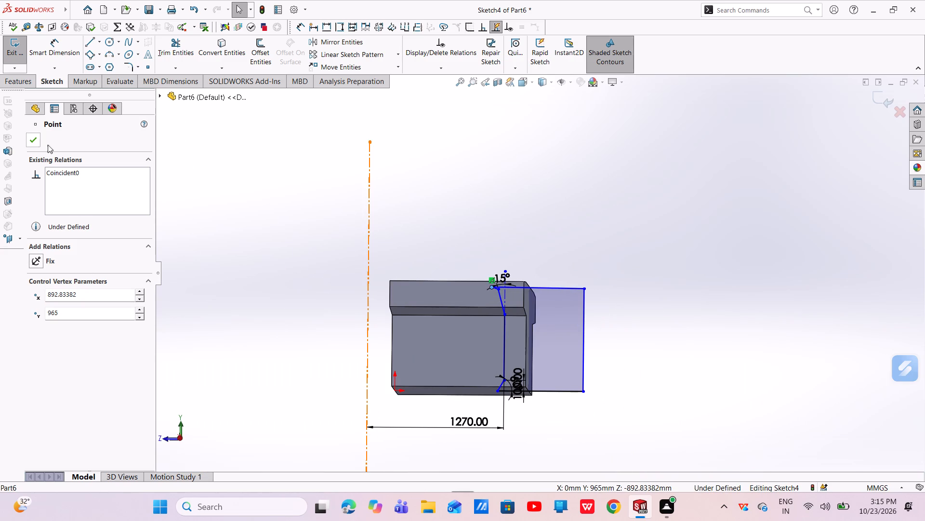
pyautogui.press('Escape')
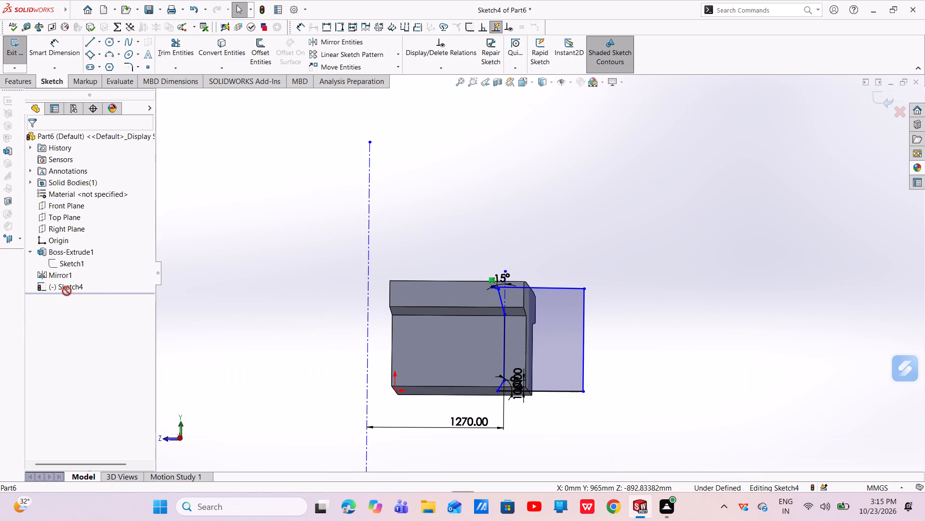
pyautogui.click(66, 291)
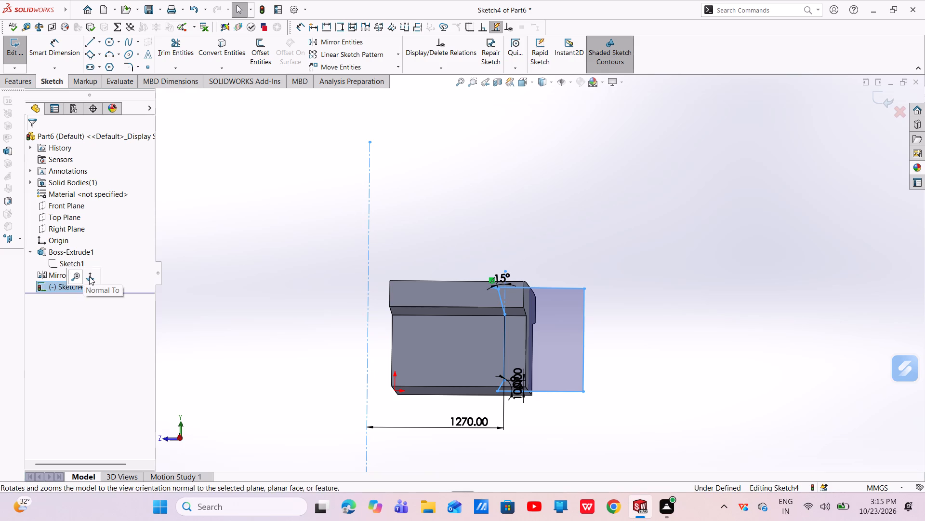
pyautogui.click(89, 277)
pyautogui.scroll(-7, 572, 245)
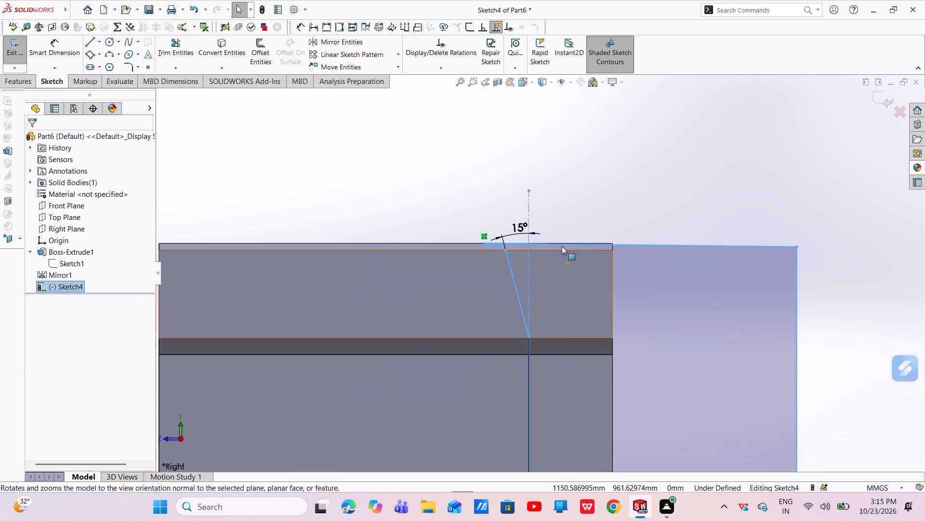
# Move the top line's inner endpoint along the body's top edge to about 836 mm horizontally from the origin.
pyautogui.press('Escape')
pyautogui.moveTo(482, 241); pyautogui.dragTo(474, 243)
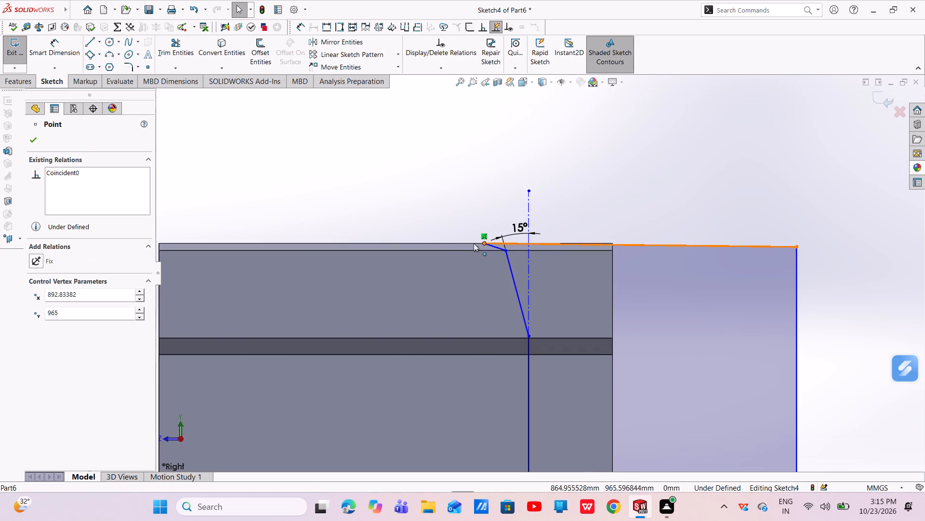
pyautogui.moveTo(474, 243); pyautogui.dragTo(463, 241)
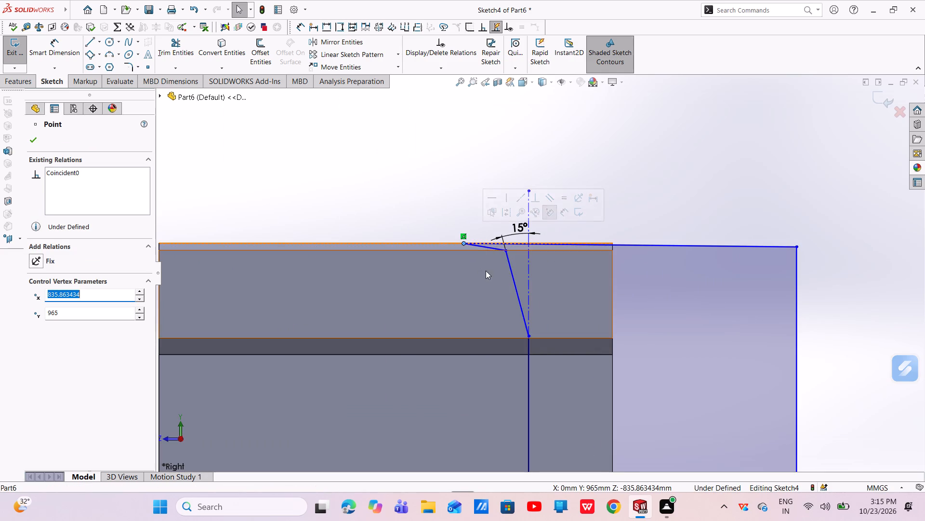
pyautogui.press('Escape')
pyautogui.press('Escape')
# Dimension the profile's long top line horizontally at 760 mm.
pyautogui.scroll(4, 608, 287)
pyautogui.scroll(2, 615, 343)
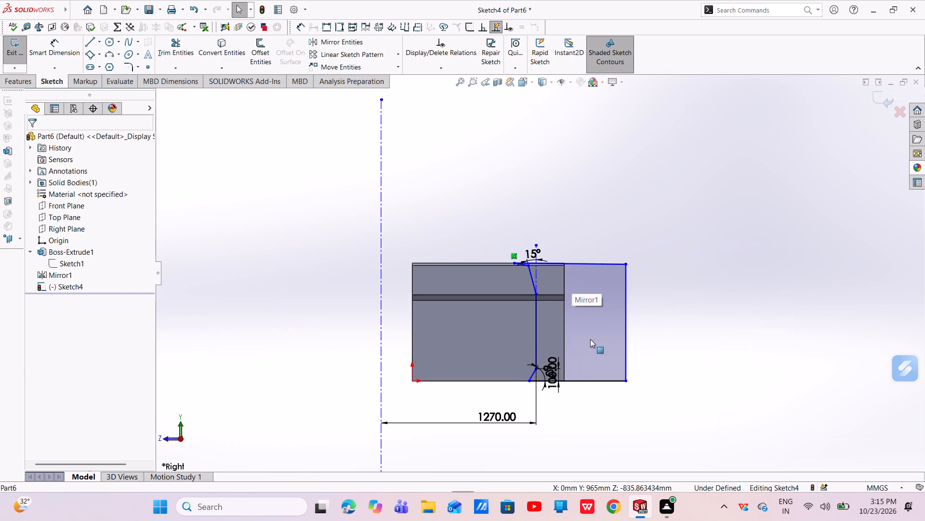
pyautogui.scroll(-3, 558, 336)
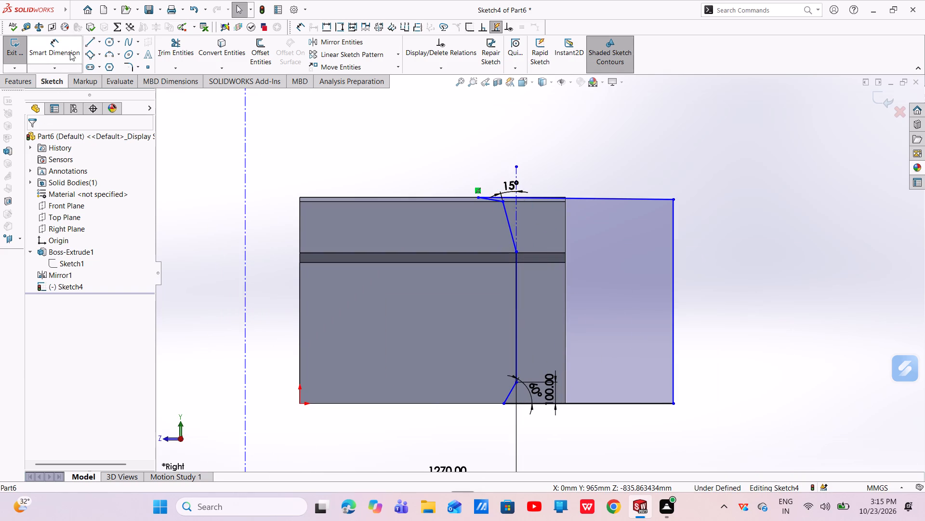
pyautogui.click(69, 49)
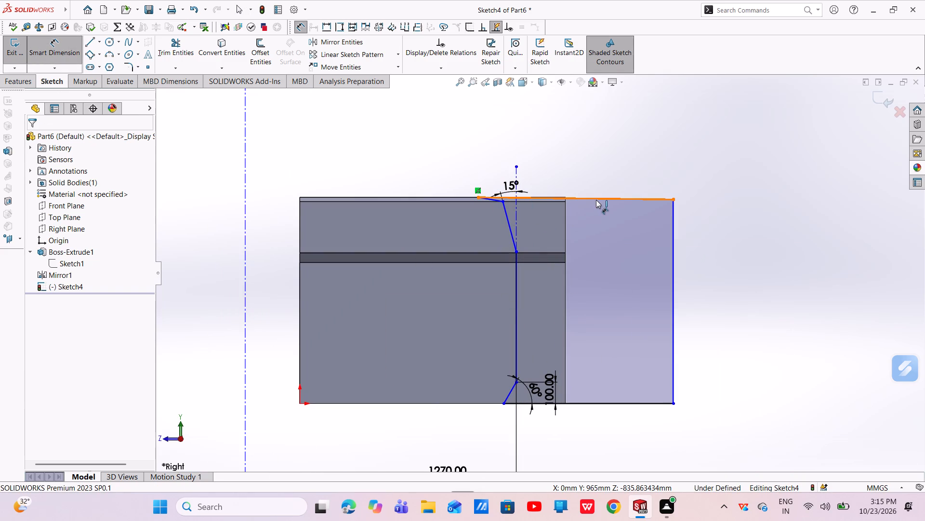
pyautogui.click(596, 200)
pyautogui.click(545, 142)
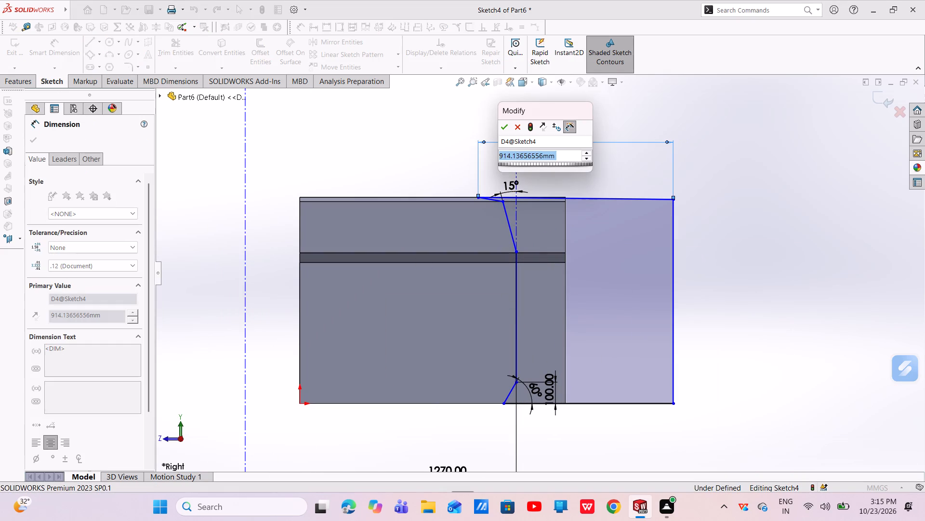
pyautogui.press('BackSpace')
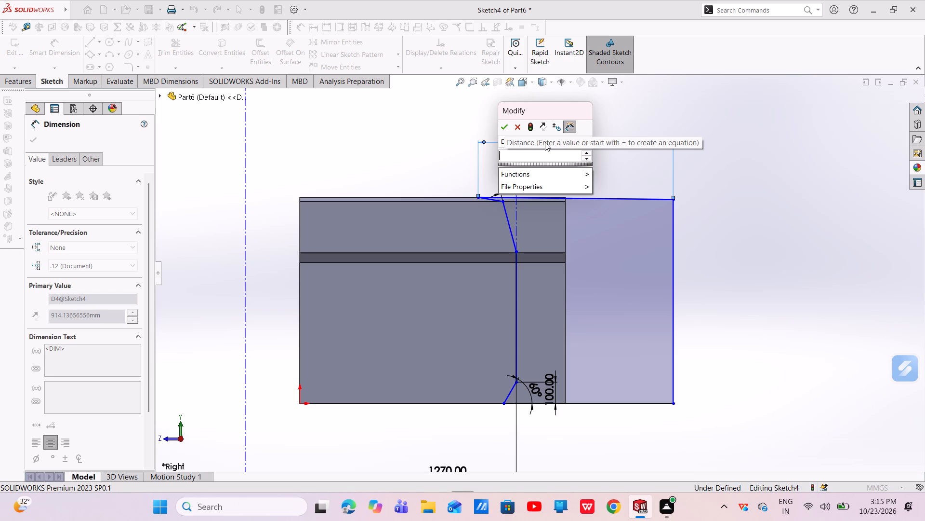
pyautogui.write('760')
pyautogui.press('Return')
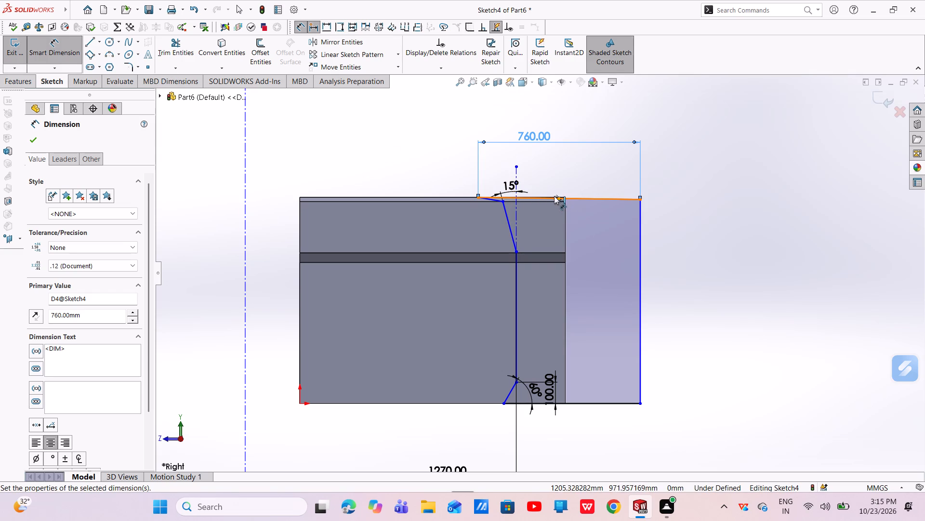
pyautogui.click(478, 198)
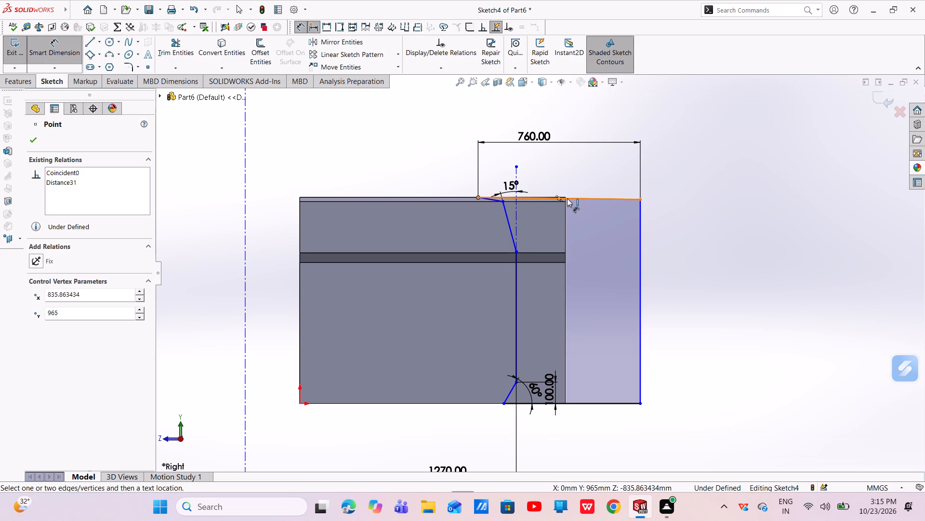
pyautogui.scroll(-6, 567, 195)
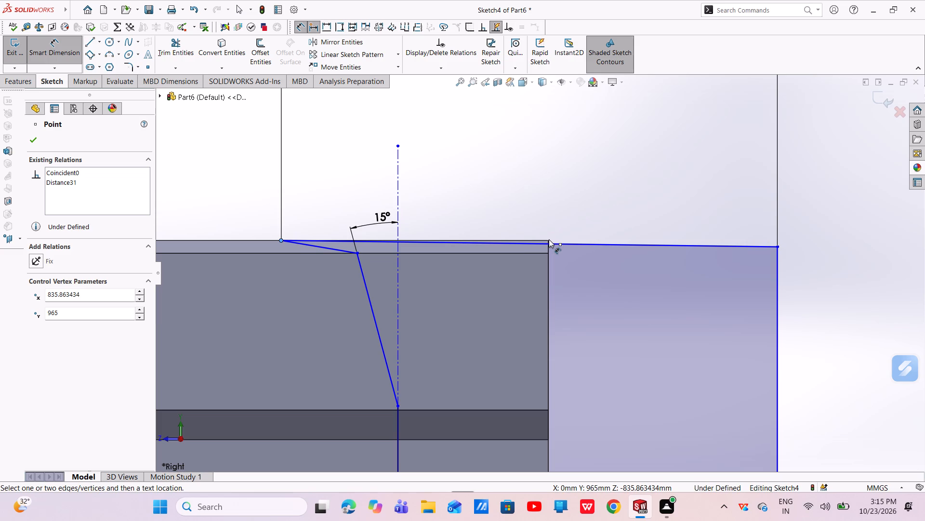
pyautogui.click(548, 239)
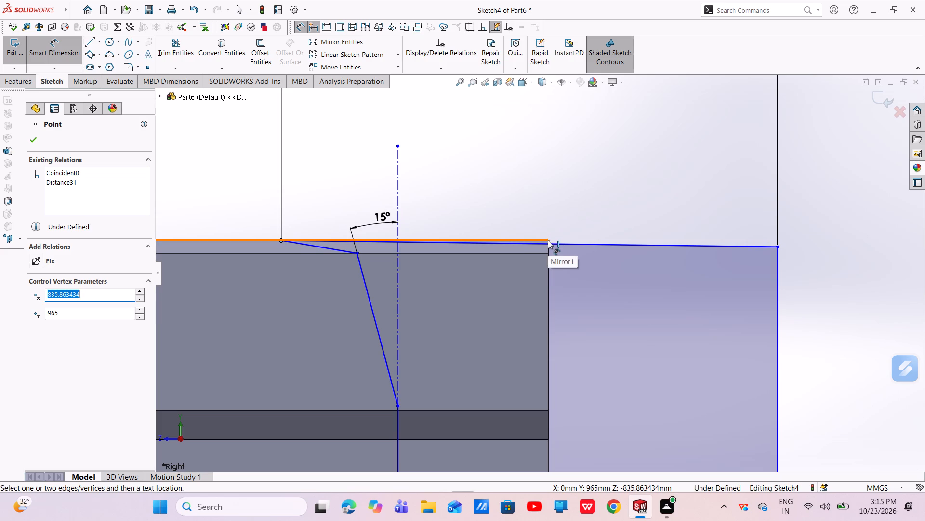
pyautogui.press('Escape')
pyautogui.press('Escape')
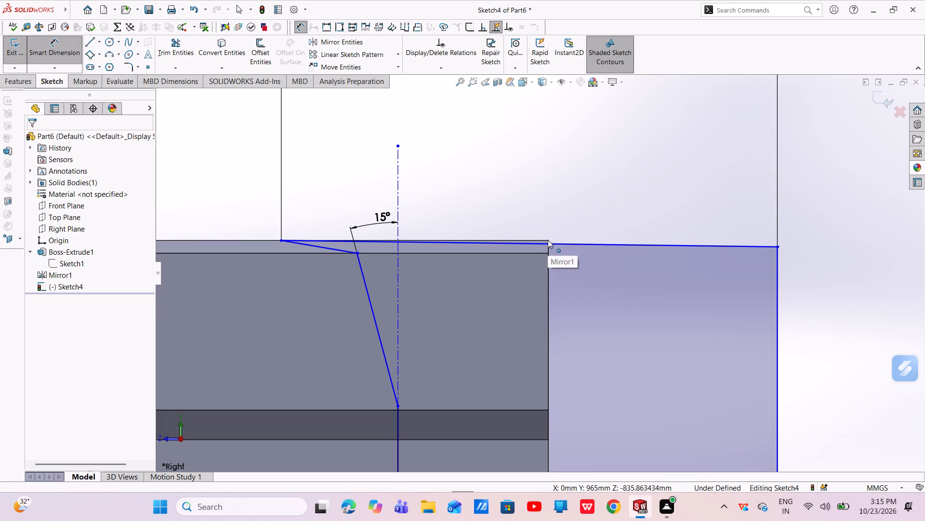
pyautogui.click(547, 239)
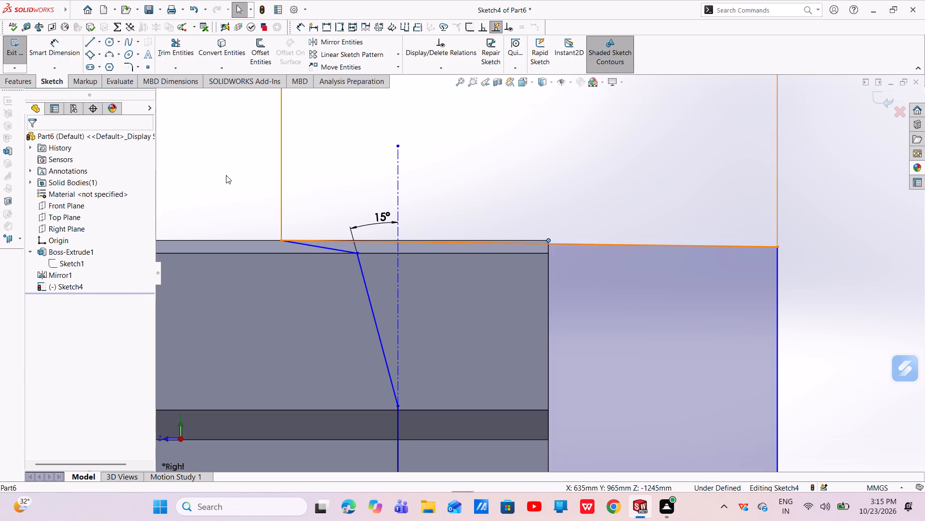
# Dimension the top line's inner endpoint at 255 mm horizontally from the body's end edge.
pyautogui.click(54, 55)
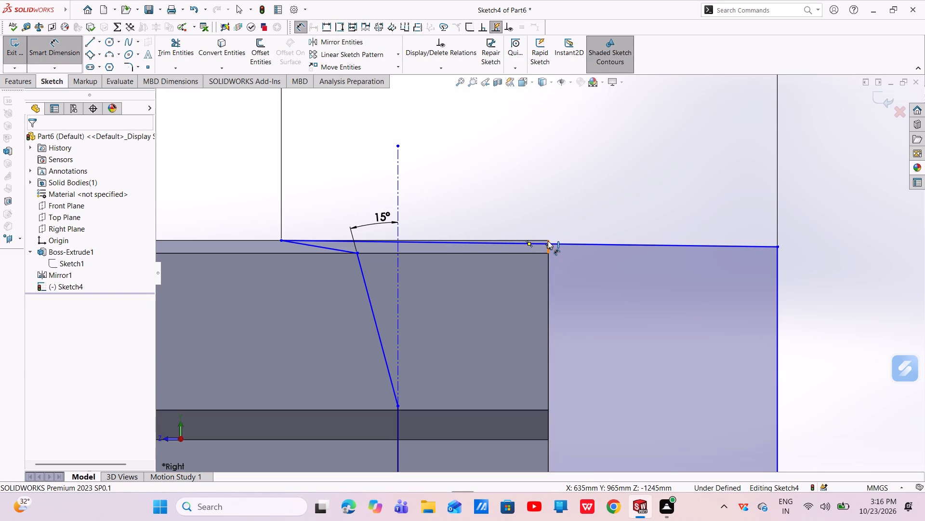
pyautogui.scroll(-13, 548, 241)
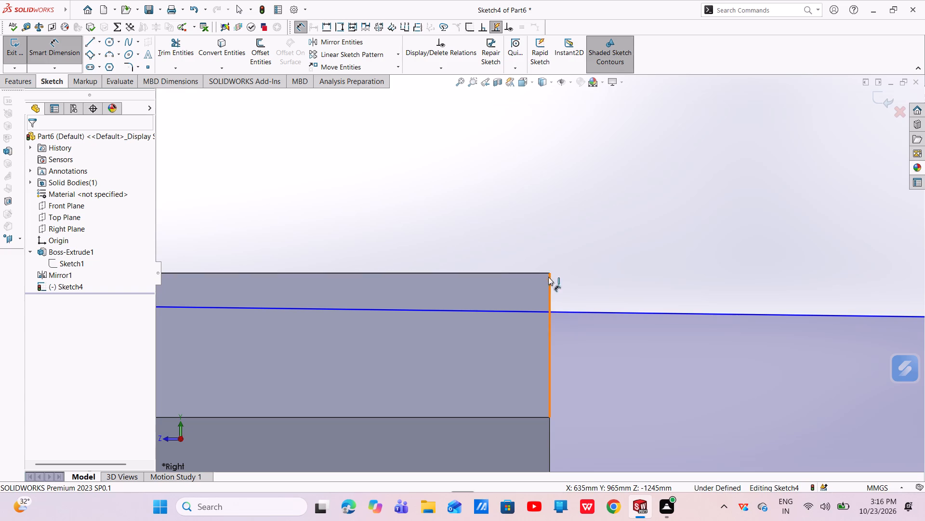
pyautogui.click(548, 286)
pyautogui.scroll(5, 549, 286)
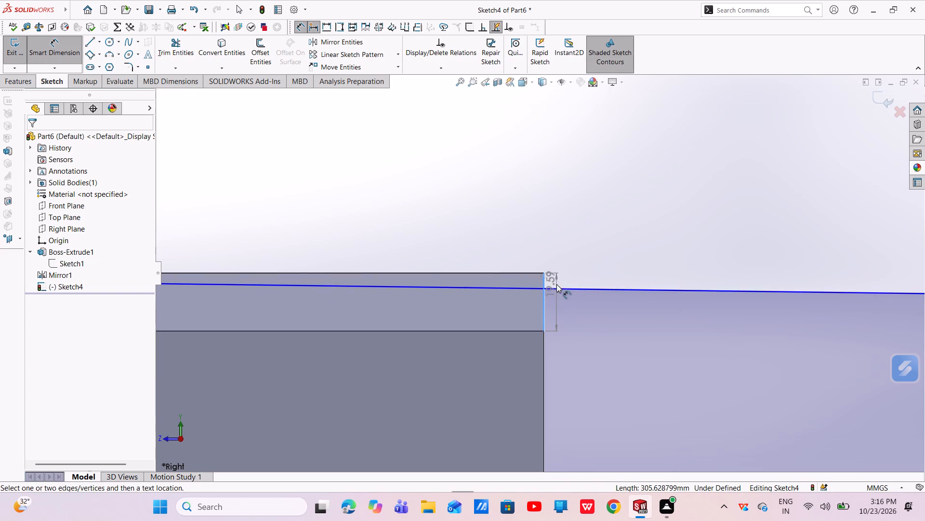
pyautogui.scroll(8, 547, 274)
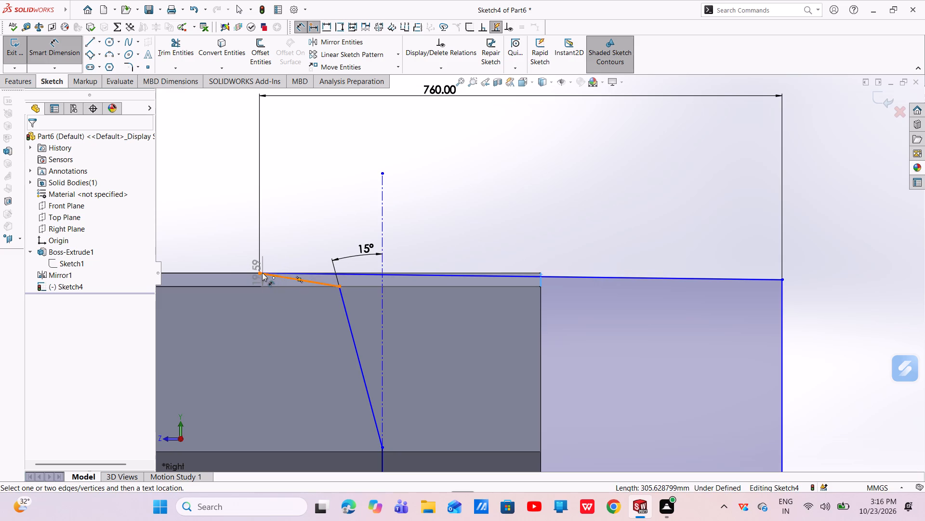
pyautogui.click(260, 272)
pyautogui.click(419, 187)
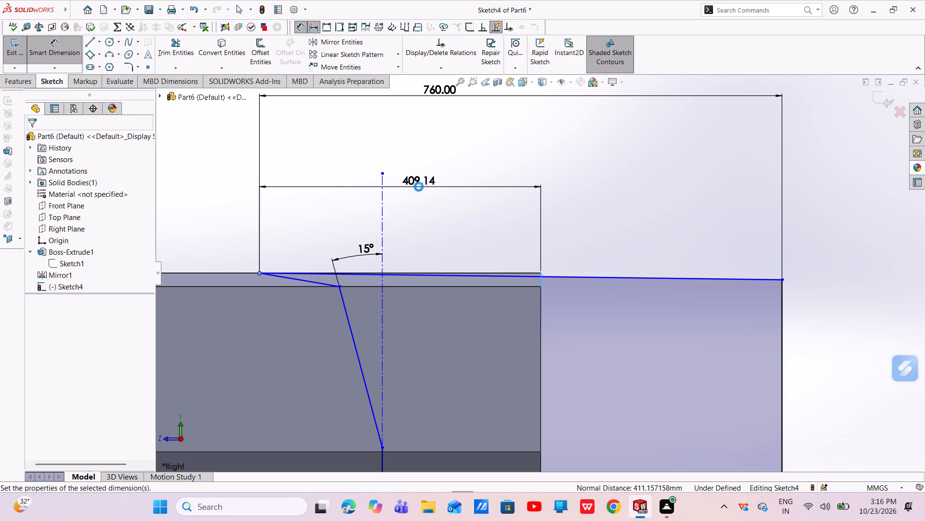
pyautogui.press('BackSpace')
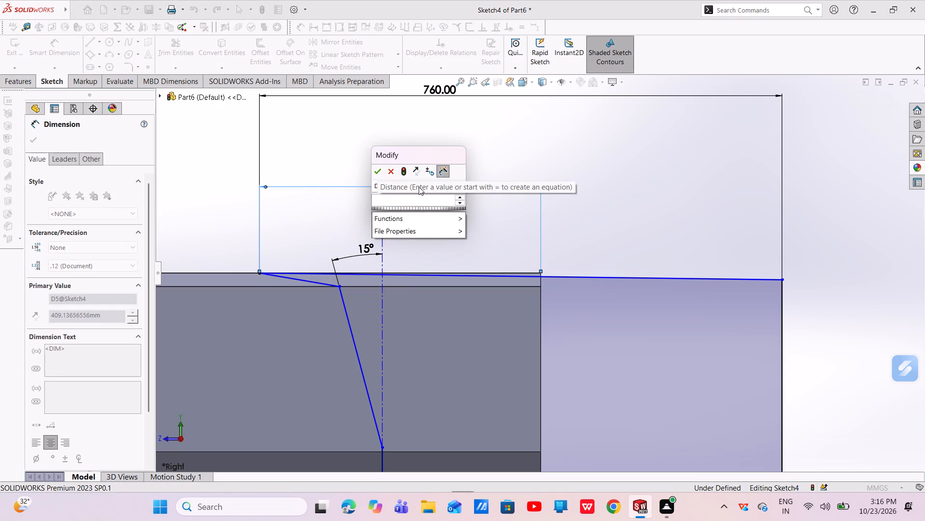
pyautogui.write('255')
pyautogui.press('Return')
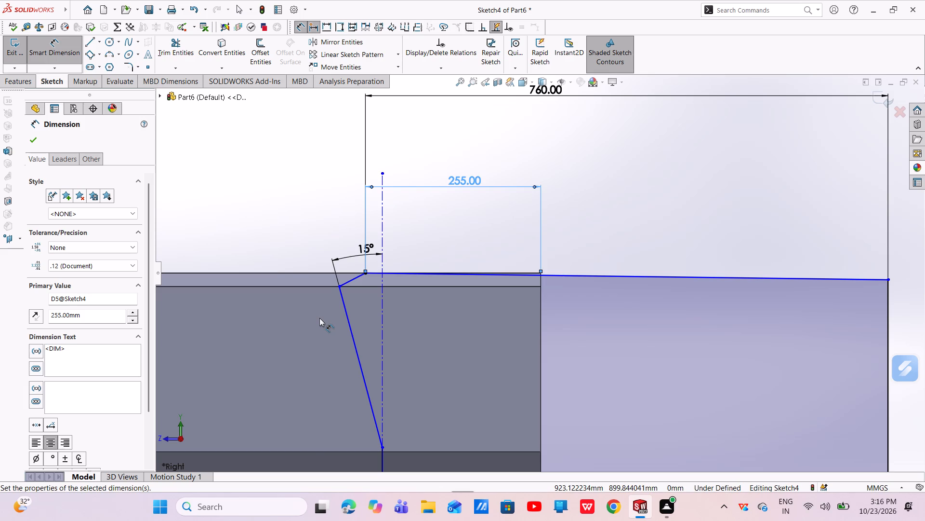
pyautogui.press('Escape')
# Move the upper inclined line's top endpoint along the body edge just below the top to about 1017 mm horizontally from the origin.
pyautogui.moveTo(340, 286); pyautogui.dragTo(340, 285)
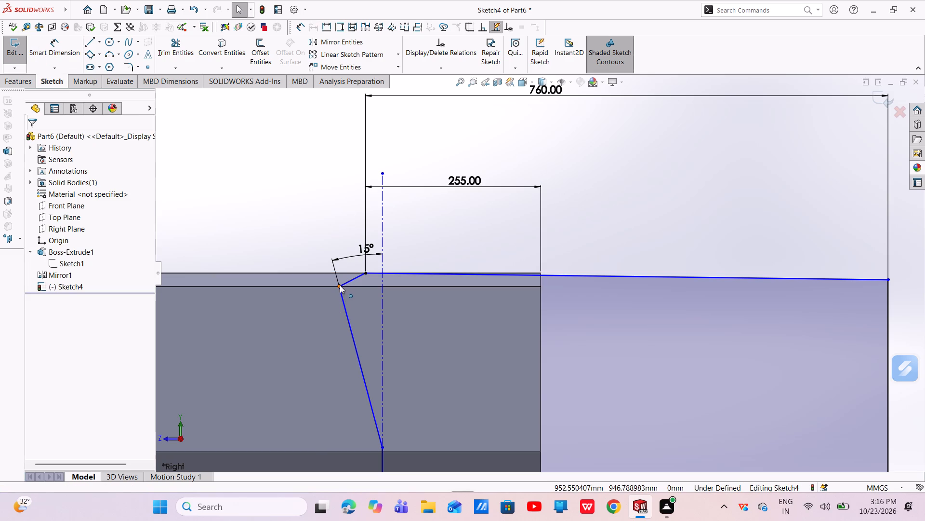
pyautogui.moveTo(340, 285); pyautogui.dragTo(375, 288)
pyautogui.press('Escape')
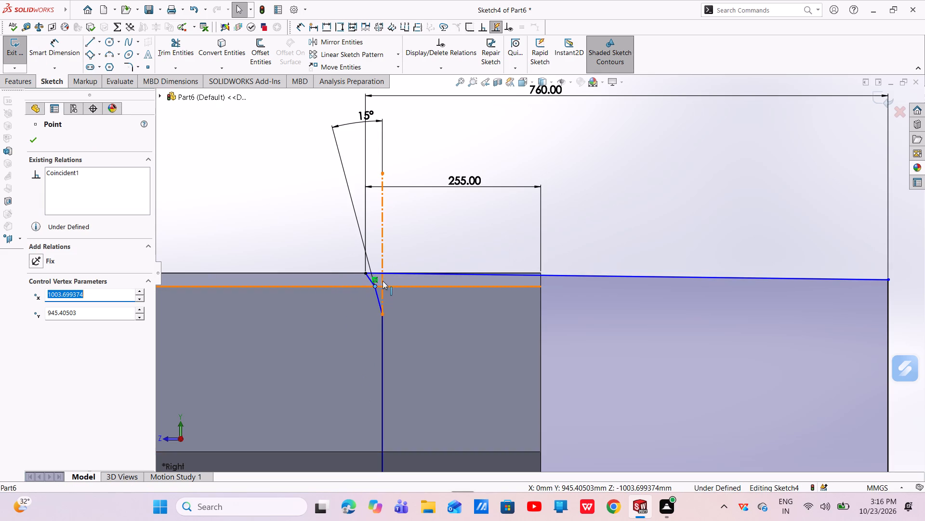
pyautogui.scroll(-4, 384, 279)
pyautogui.moveTo(407, 293); pyautogui.dragTo(426, 298)
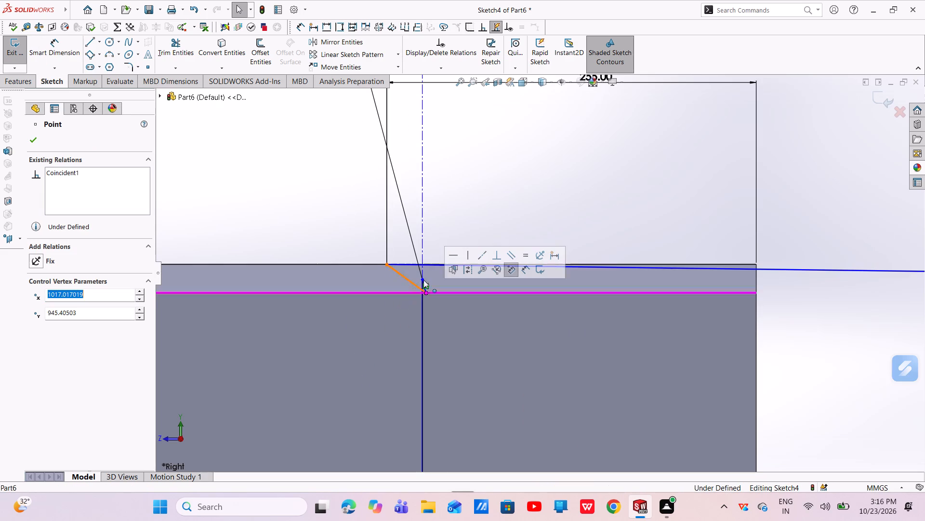
pyautogui.moveTo(417, 243); pyautogui.dragTo(431, 245)
pyautogui.press('Escape')
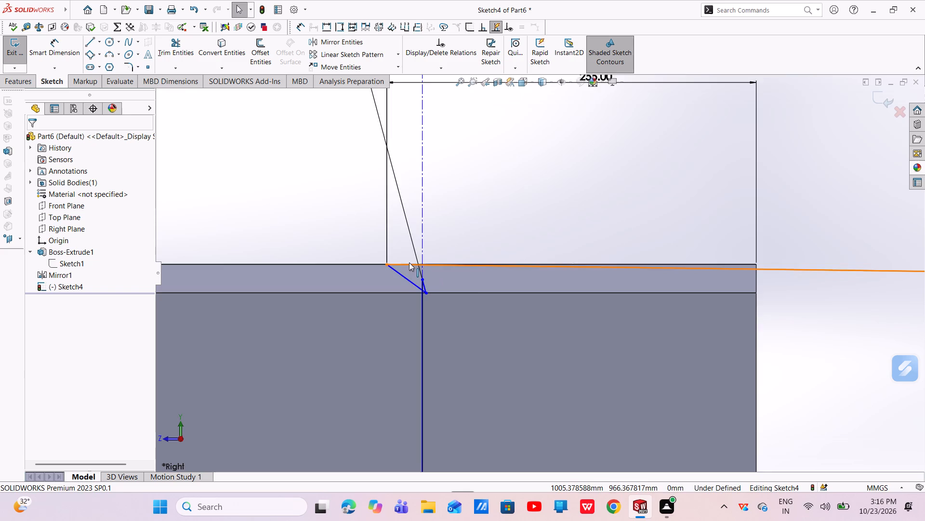
# Delete the 15° angle dimension between the upper inclined line and the short vertical centerline.
pyautogui.scroll(3, 409, 262)
pyautogui.scroll(4, 424, 153)
pyautogui.click(482, 165)
pyautogui.rightClick(481, 165)
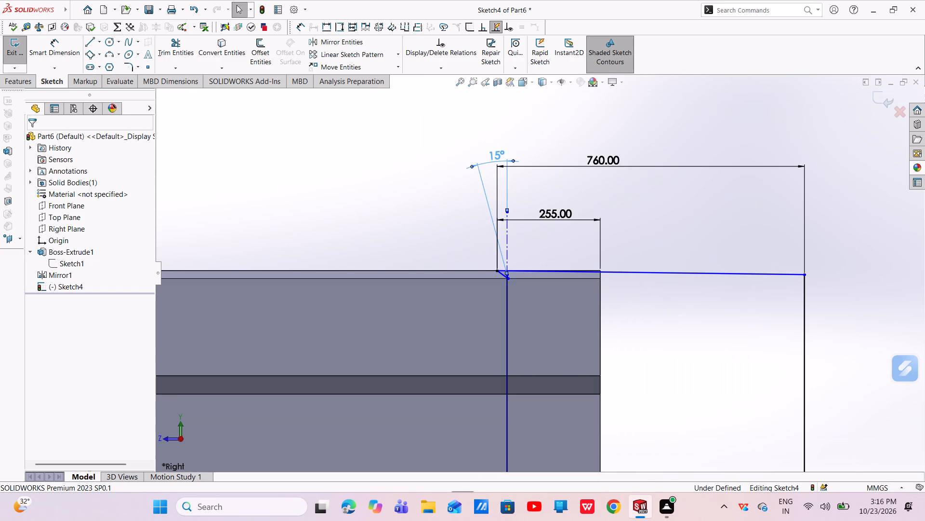
pyautogui.click(511, 294)
# Delete the profile's long inner vertical line between the upper and lower inclined lines.
pyautogui.scroll(-6, 510, 284)
pyautogui.scroll(6, 514, 314)
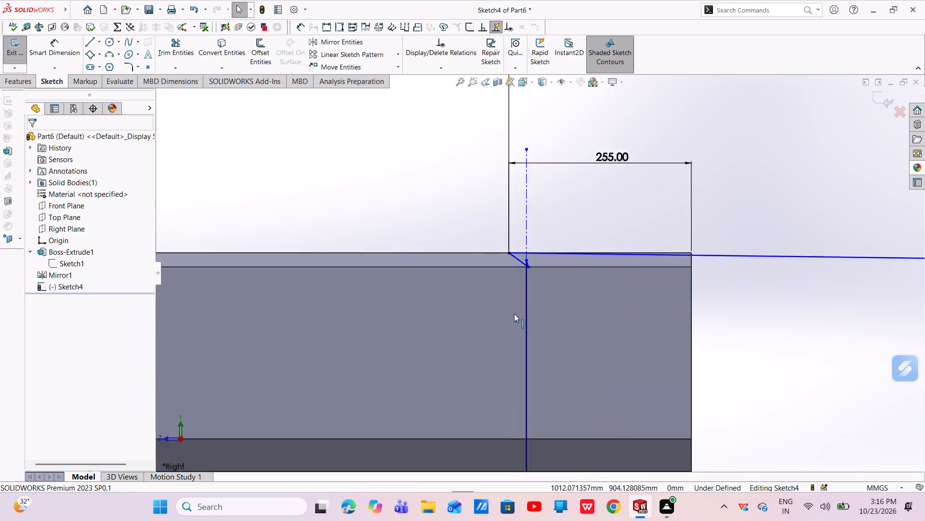
pyautogui.scroll(1, 514, 314)
pyautogui.scroll(5, 525, 368)
pyautogui.scroll(-5, 536, 374)
pyautogui.click(540, 231)
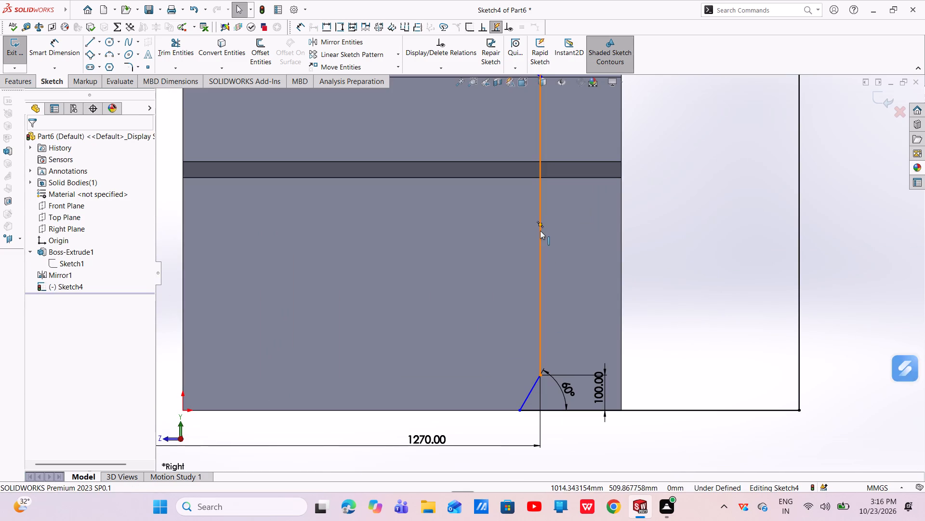
pyautogui.rightClick(540, 231)
pyautogui.click(570, 385)
pyautogui.press('Escape')
# Move the endpoint shared by the two short upper lines along the body edge to about 1054 mm horizontally from the origin.
pyautogui.scroll(1, 551, 257)
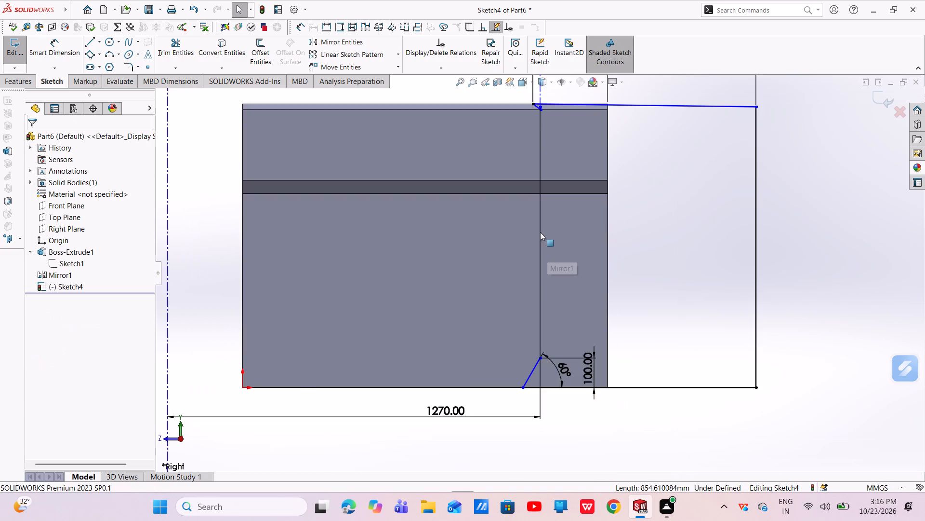
pyautogui.scroll(4, 539, 227)
pyautogui.scroll(-7, 541, 188)
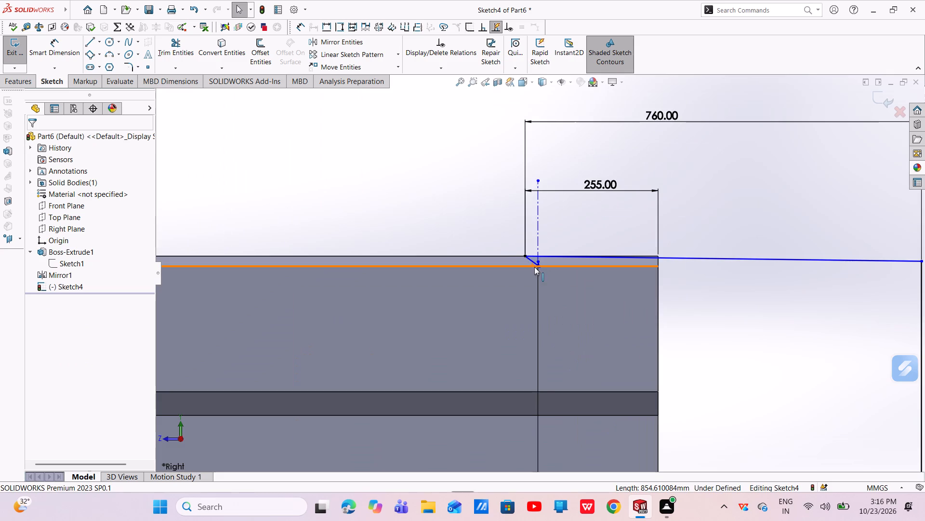
pyautogui.moveTo(539, 266); pyautogui.dragTo(558, 274)
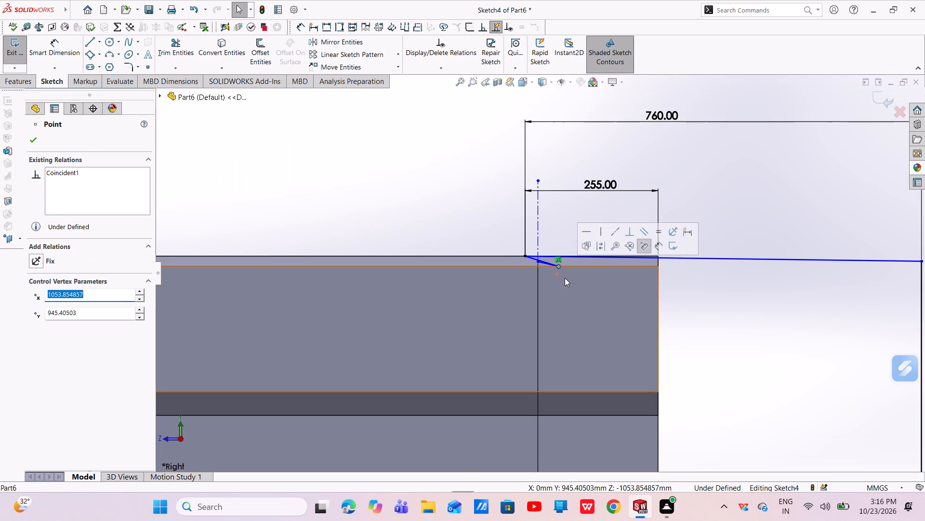
pyautogui.press('Escape')
pyautogui.press('Escape')
pyautogui.scroll(4, 554, 313)
pyautogui.press('Escape')
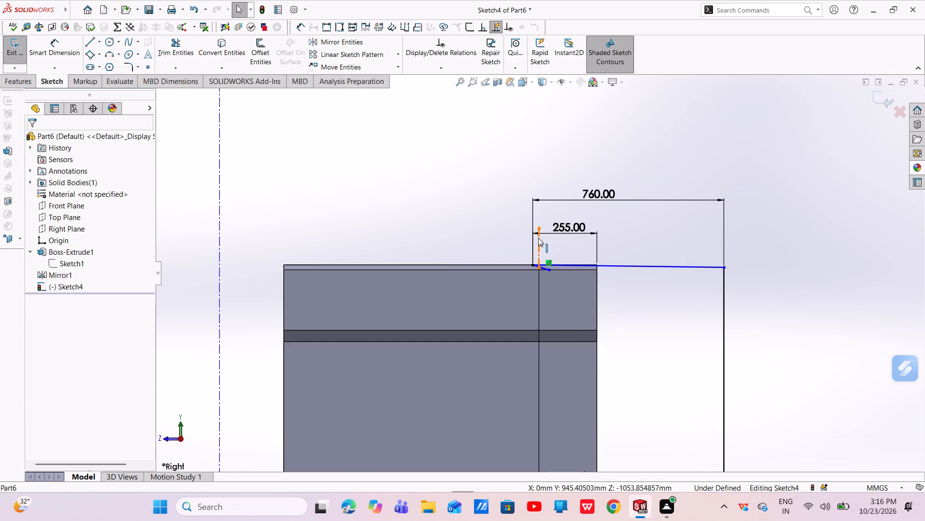
# Delete the short vertical centerline above the profile's upper inner corner.
pyautogui.click(538, 238)
pyautogui.rightClick(538, 238)
pyautogui.click(567, 379)
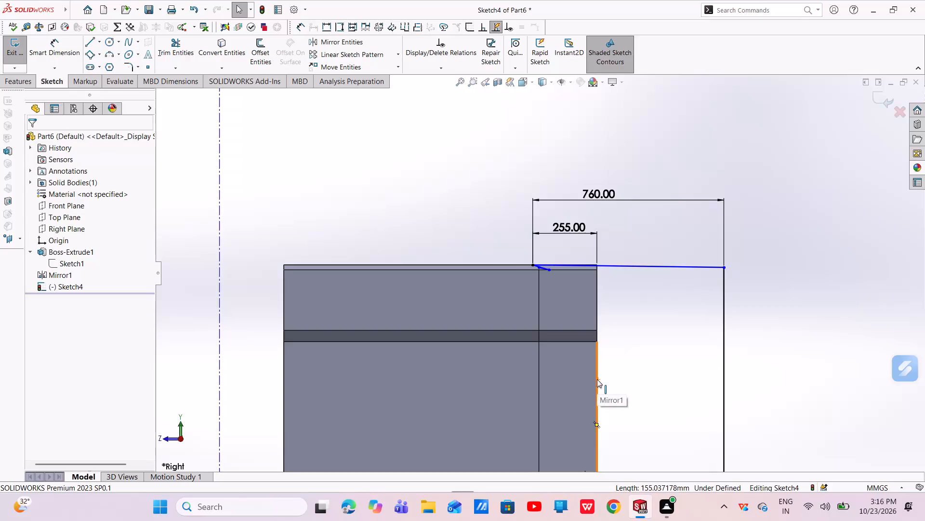
# Sketch a sloped line from the short upper line's lower end to the dark band's upper edge, continuing with a vertical line about 605 mm long.
pyautogui.click(92, 44)
pyautogui.scroll(-5, 551, 278)
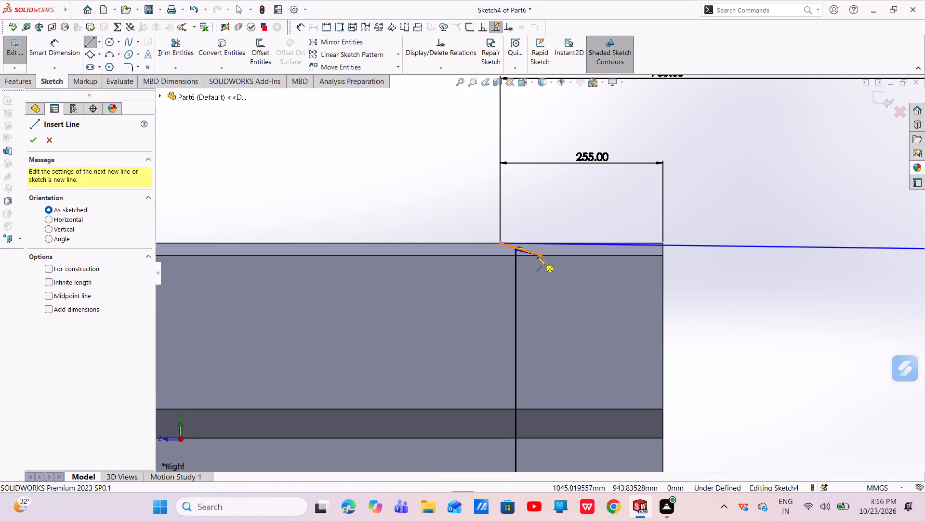
pyautogui.click(540, 256)
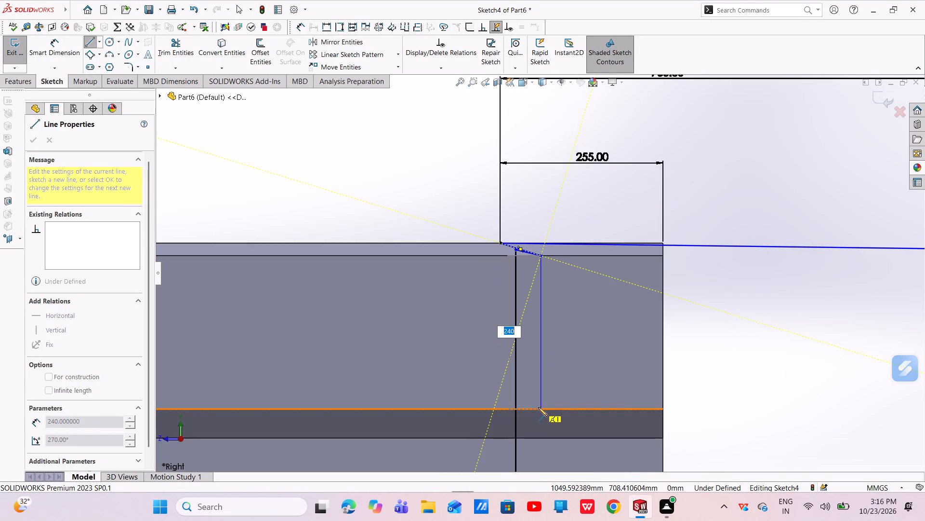
pyautogui.click(565, 411)
pyautogui.scroll(4, 561, 411)
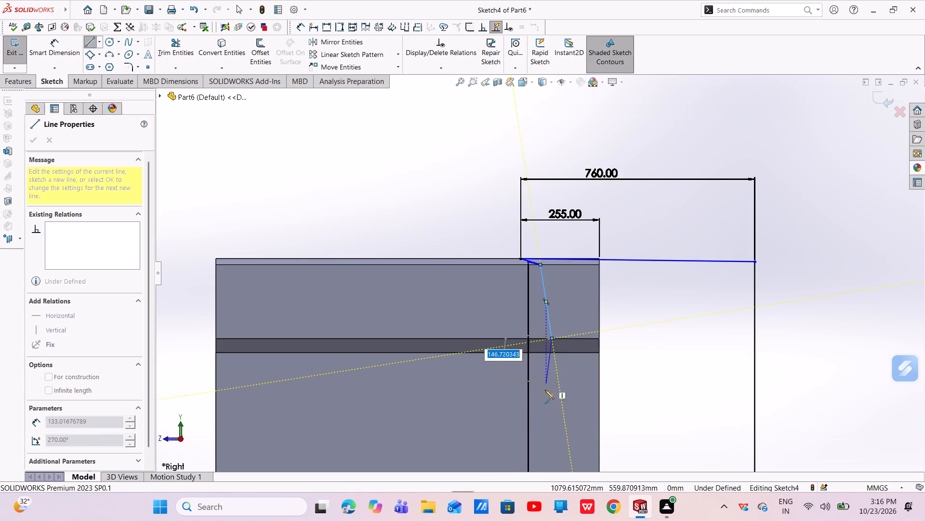
pyautogui.scroll(5, 547, 423)
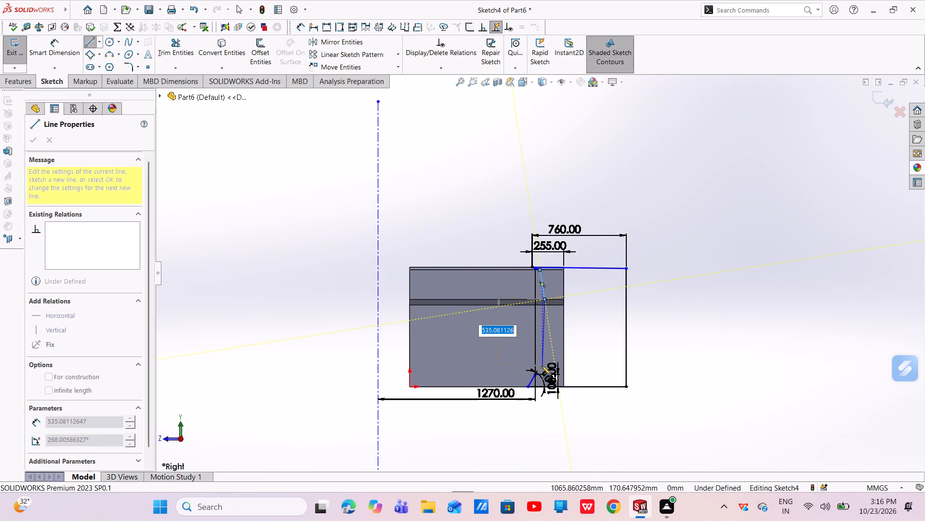
pyautogui.scroll(-6, 544, 355)
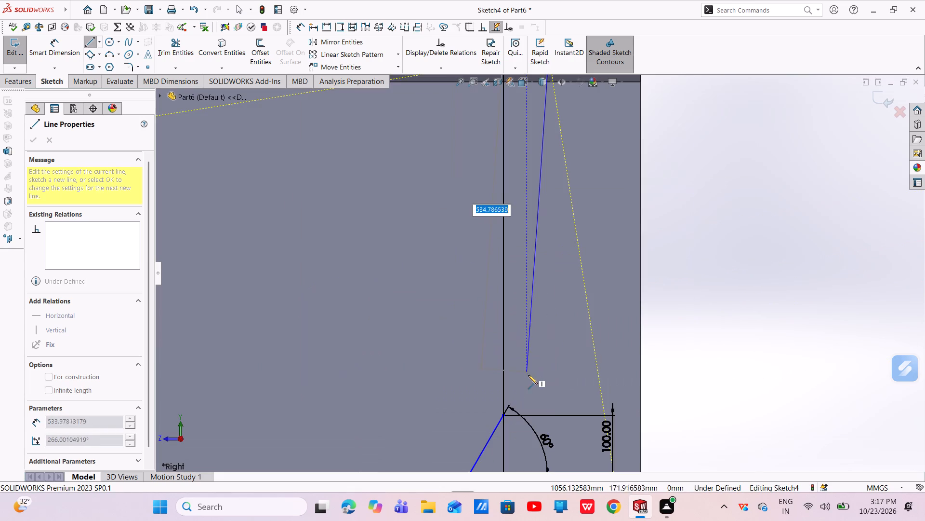
pyautogui.scroll(3, 550, 397)
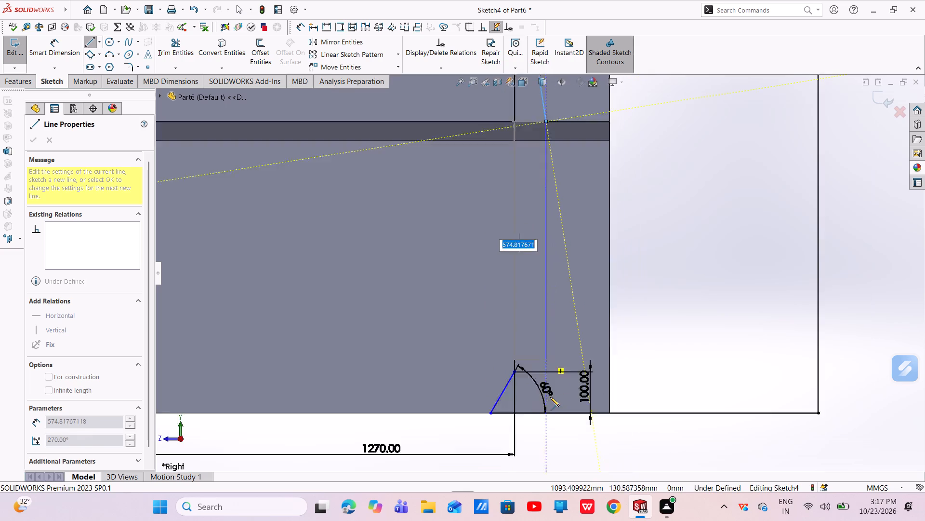
pyautogui.scroll(1, 550, 397)
pyautogui.scroll(1, 540, 313)
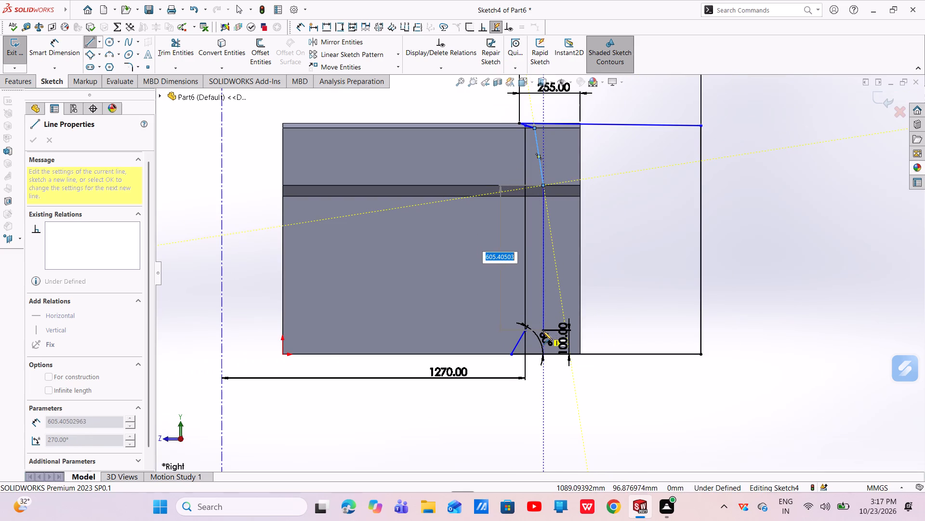
pyautogui.click(543, 330)
pyautogui.press('Escape')
pyautogui.press('Escape')
# Make the new vertical line's lower endpoint coincident with the upper end of the 60° inclined line.
pyautogui.scroll(-5, 537, 334)
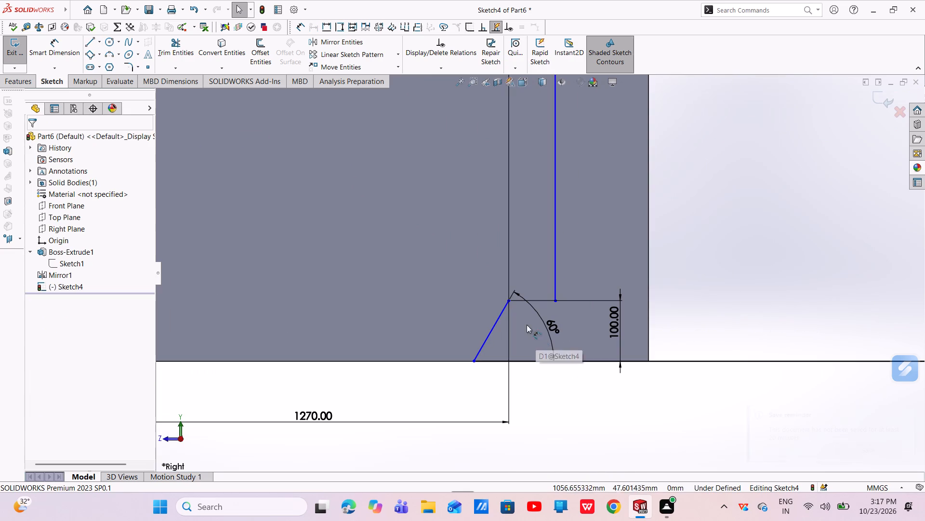
pyautogui.click(508, 300)
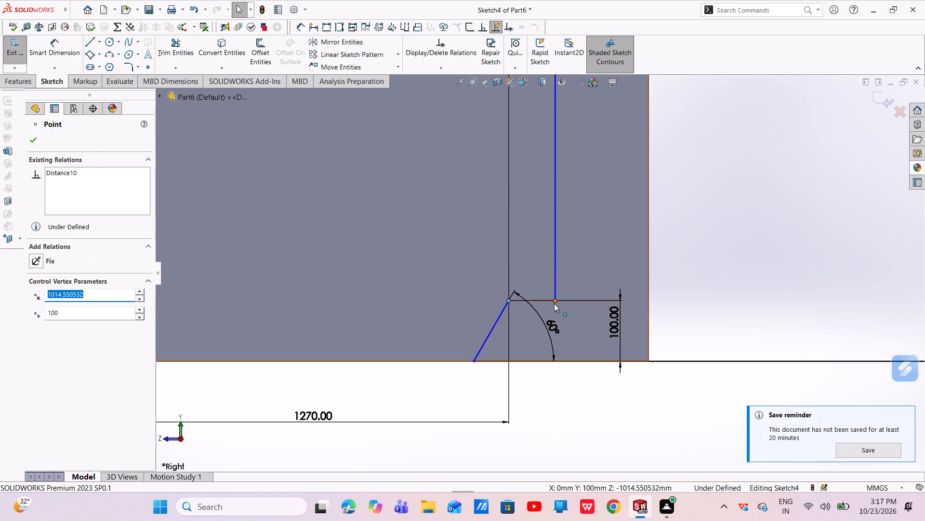
pyautogui.keyDown('ctrl'); pyautogui.click(554, 303); pyautogui.keyUp('ctrl')
pyautogui.click(610, 263)
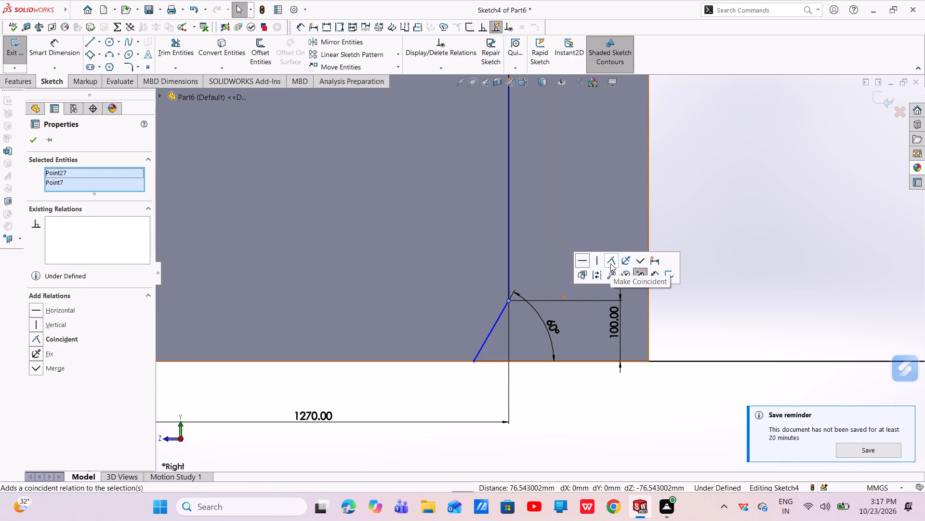
pyautogui.press('Escape')
# Shift the joined inner boundary outward from the origin, bringing the 60° line's lower endpoint to about 1054 mm horizontally.
pyautogui.scroll(5, 553, 290)
pyautogui.scroll(4, 556, 244)
pyautogui.scroll(-6, 545, 180)
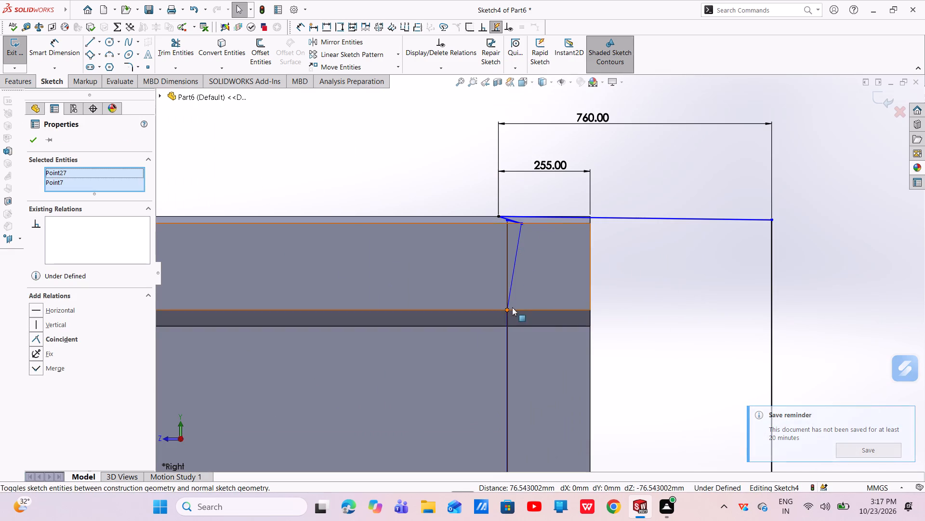
pyautogui.moveTo(507, 311); pyautogui.dragTo(529, 314)
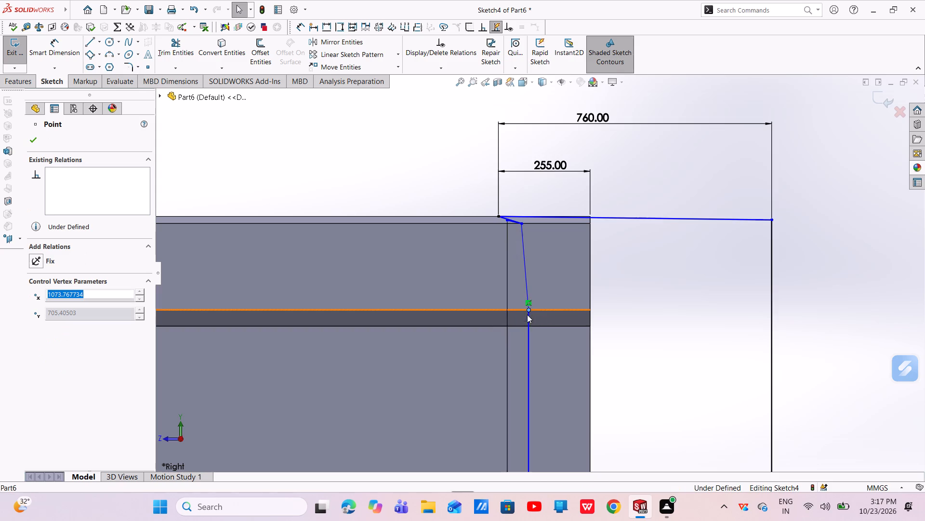
pyautogui.scroll(7, 526, 339)
pyautogui.scroll(-5, 542, 346)
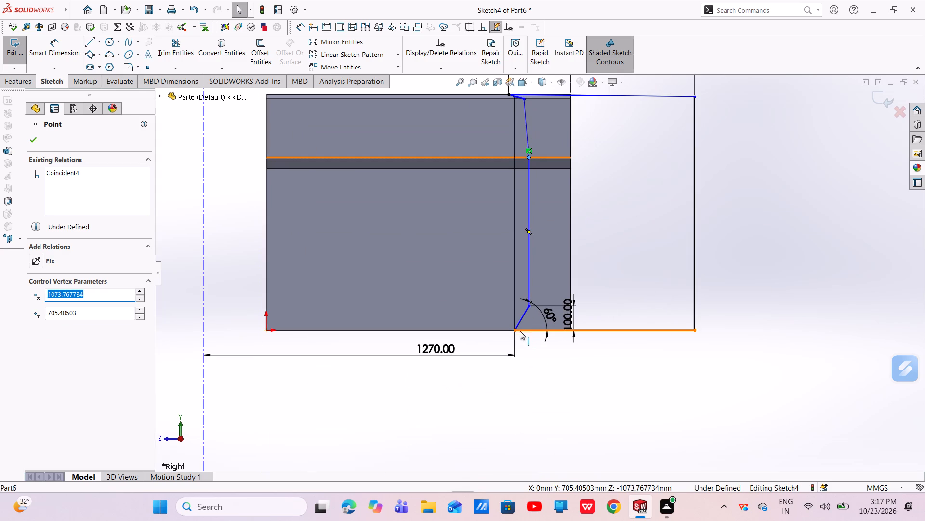
pyautogui.moveTo(513, 330); pyautogui.dragTo(526, 329)
pyautogui.press('Escape')
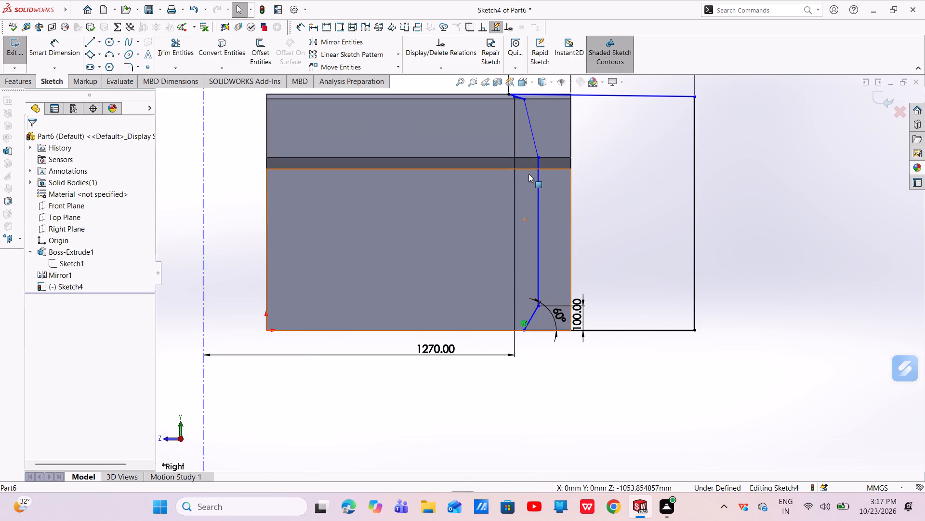
# Draw a centerline about 694 mm long upward from the inner vertical line's top end and make it vertical.
pyautogui.scroll(-4, 530, 120)
pyautogui.scroll(2, 509, 165)
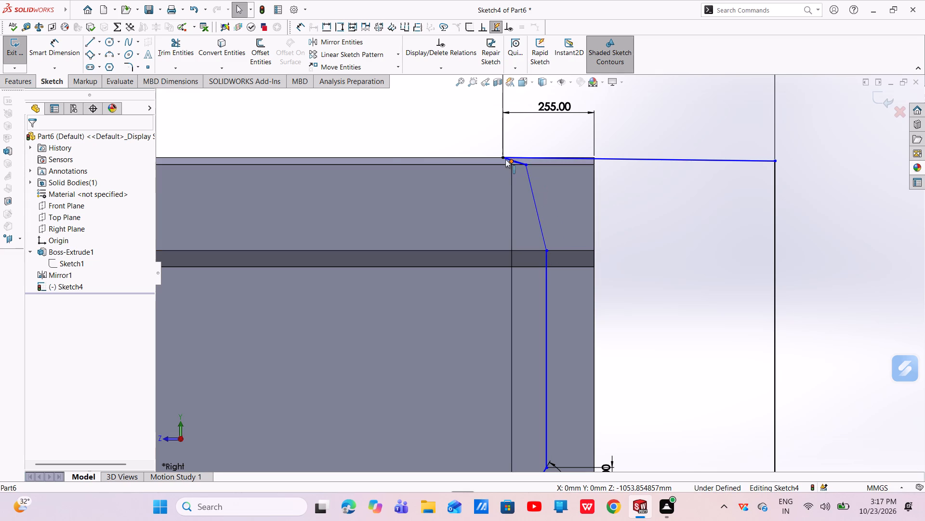
pyautogui.click(100, 42)
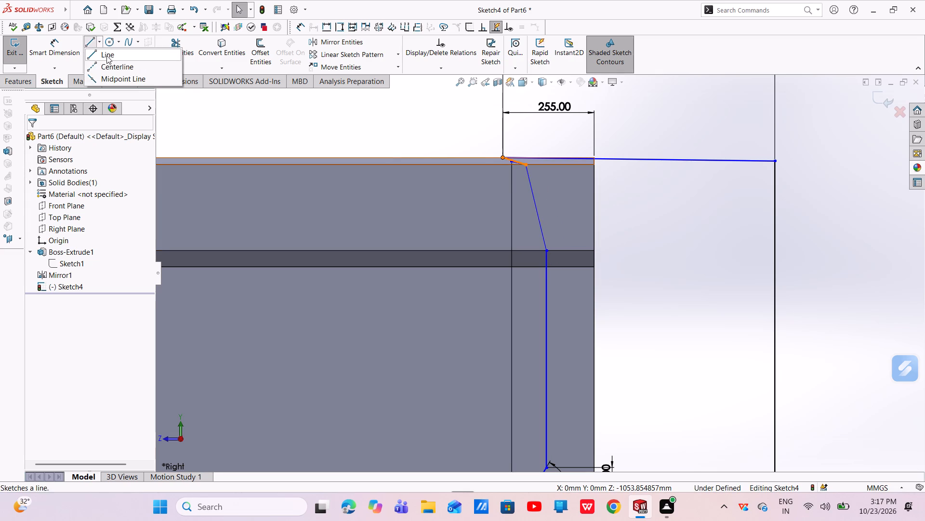
pyautogui.click(107, 62)
pyautogui.click(548, 249)
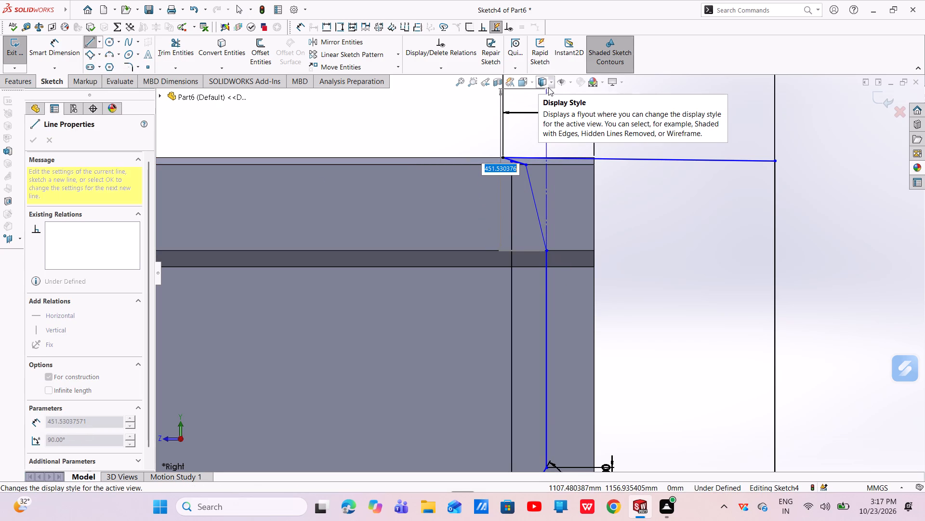
pyautogui.scroll(3, 548, 88)
pyautogui.click(547, 116)
pyautogui.rightClick(547, 116)
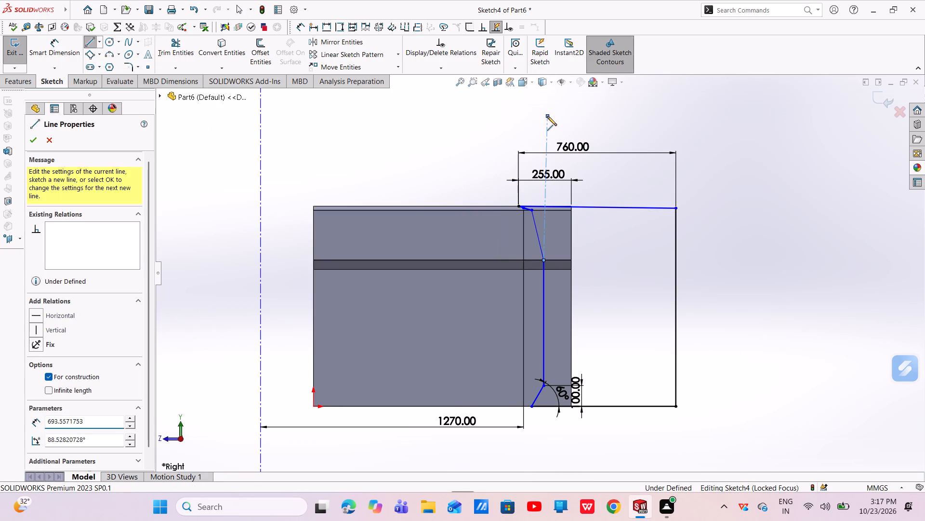
pyautogui.click(565, 124)
pyautogui.click(547, 130)
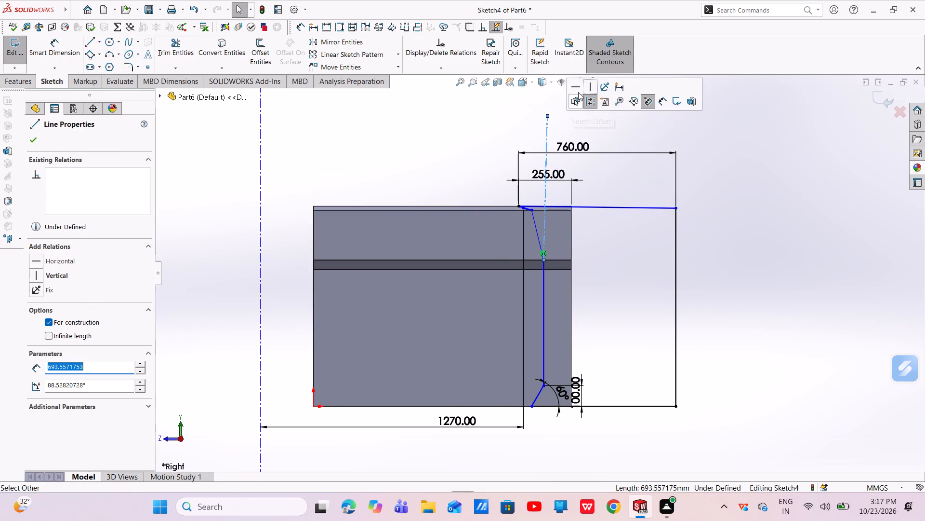
pyautogui.click(589, 86)
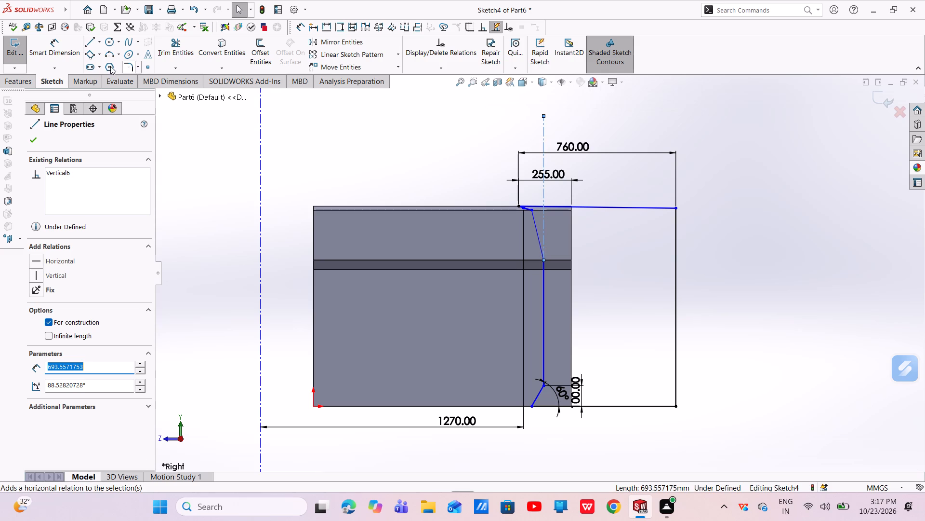
pyautogui.press('Escape')
# Dimension the angle between the new vertical centerline and the upper sloped line as 15°.
pyautogui.moveTo(52, 43); pyautogui.dragTo(57, 46)
pyautogui.scroll(-5, 555, 217)
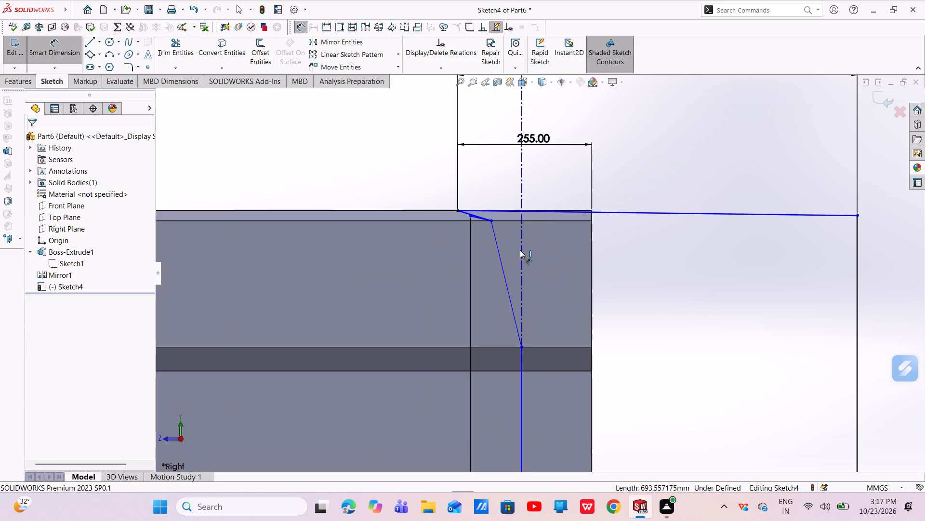
pyautogui.click(520, 255)
pyautogui.click(506, 281)
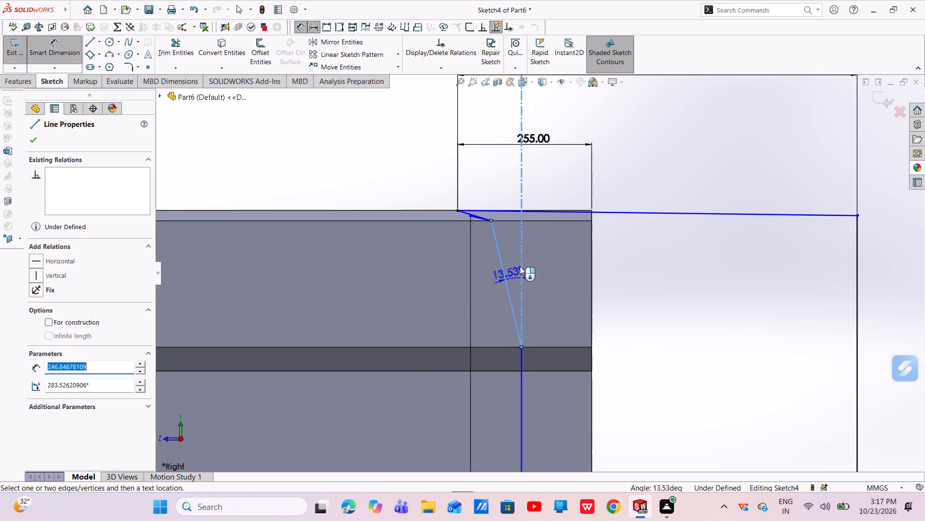
pyautogui.click(513, 262)
pyautogui.press('BackSpace')
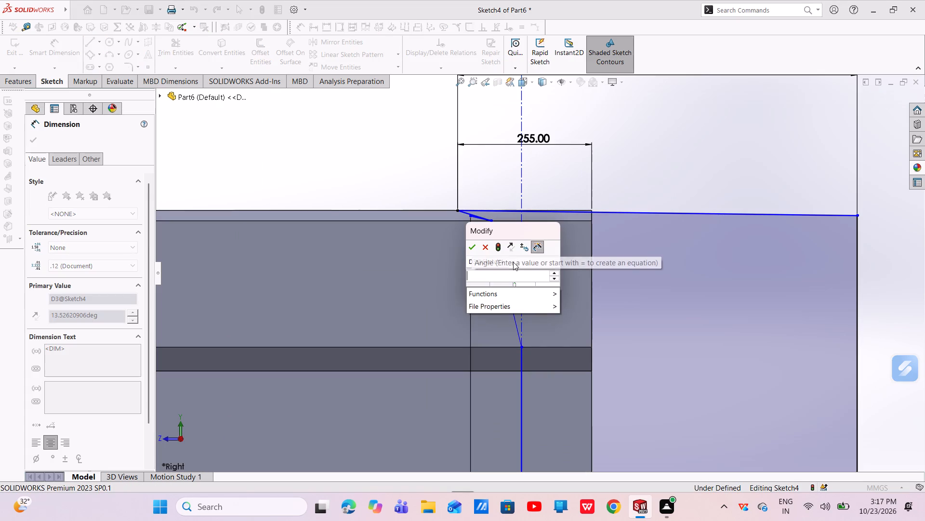
pyautogui.write('15')
pyautogui.press('Return')
pyautogui.press('Escape')
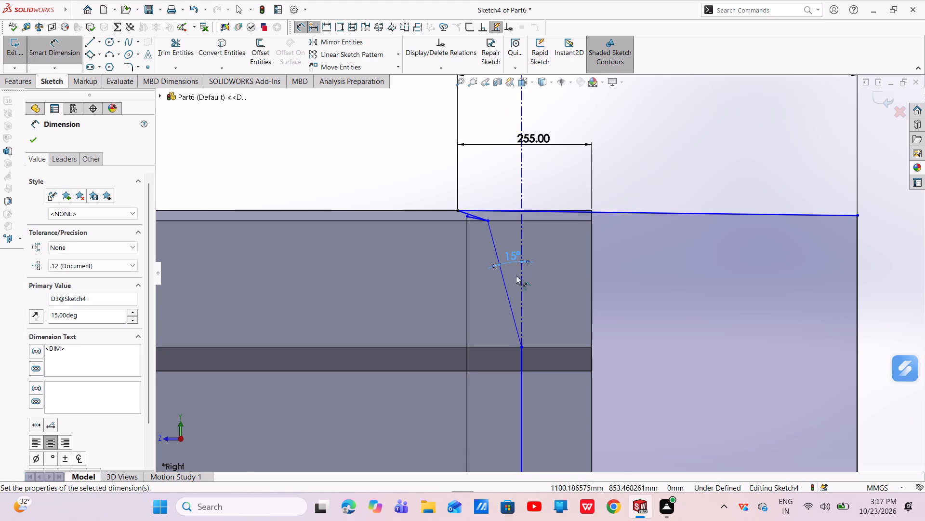
pyautogui.scroll(4, 517, 288)
pyautogui.scroll(-3, 545, 313)
pyautogui.press('Escape')
# Dimension the distance between the inner vertical line and the body's outer vertical edge as 150 mm.
pyautogui.scroll(4, 537, 315)
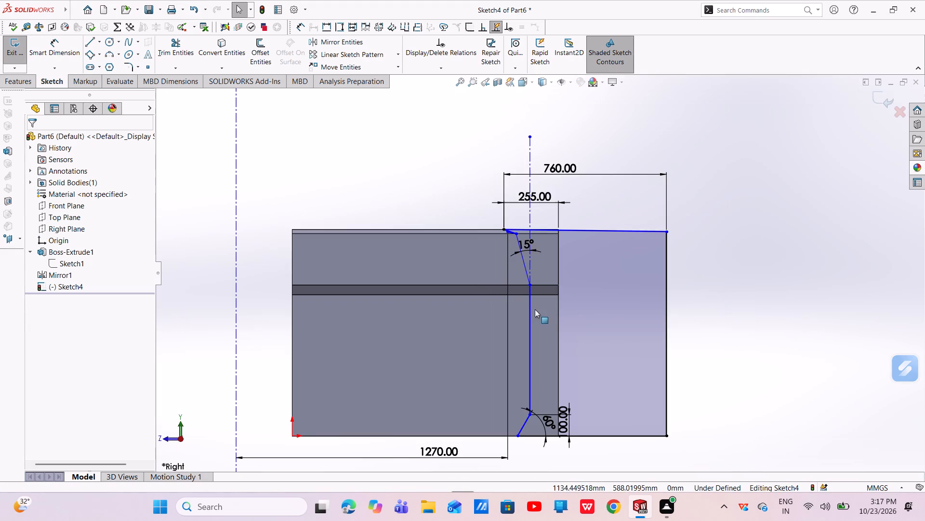
pyautogui.scroll(-3, 532, 390)
pyautogui.scroll(3, 531, 391)
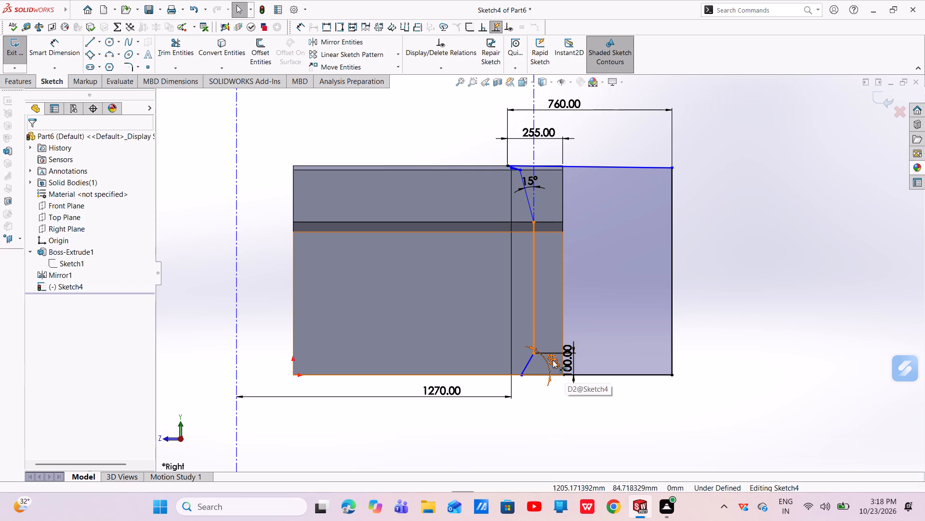
pyautogui.click(72, 46)
pyautogui.click(533, 269)
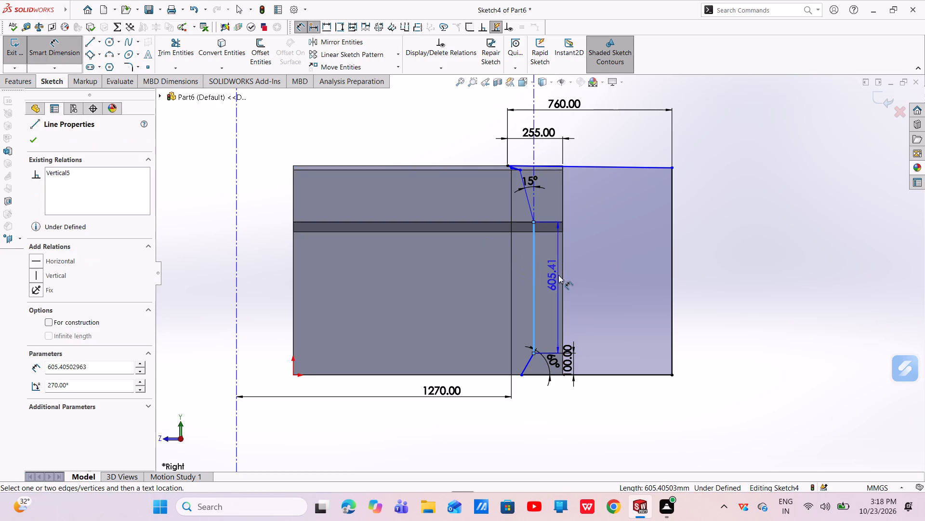
pyautogui.click(561, 280)
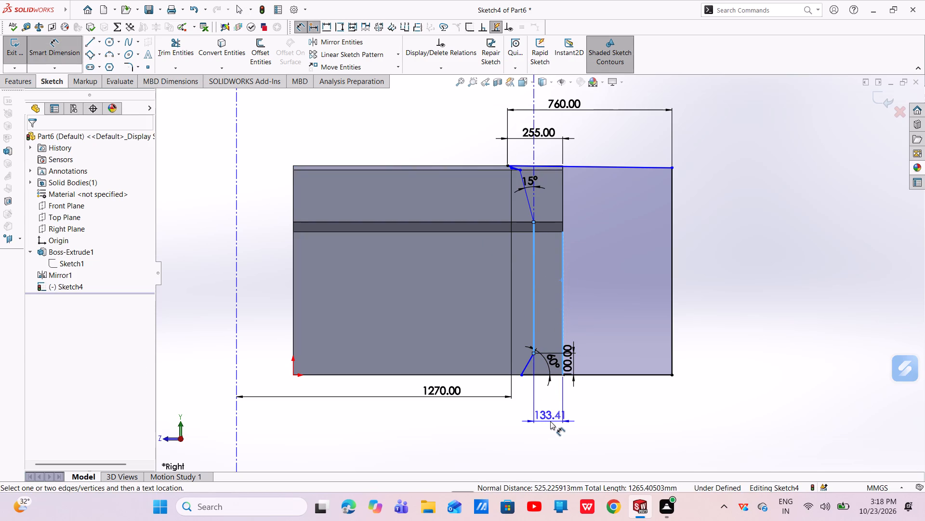
pyautogui.click(550, 421)
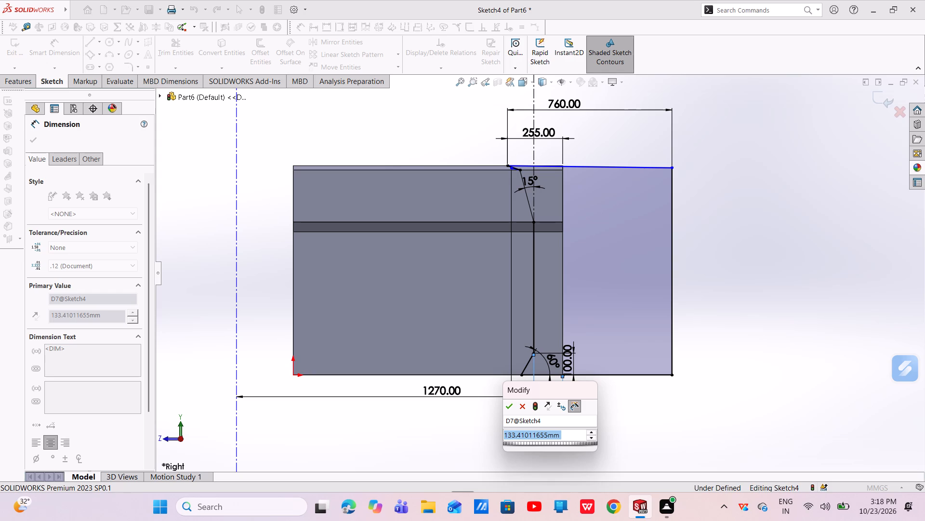
pyautogui.press('BackSpace')
pyautogui.write('150')
pyautogui.press('Return')
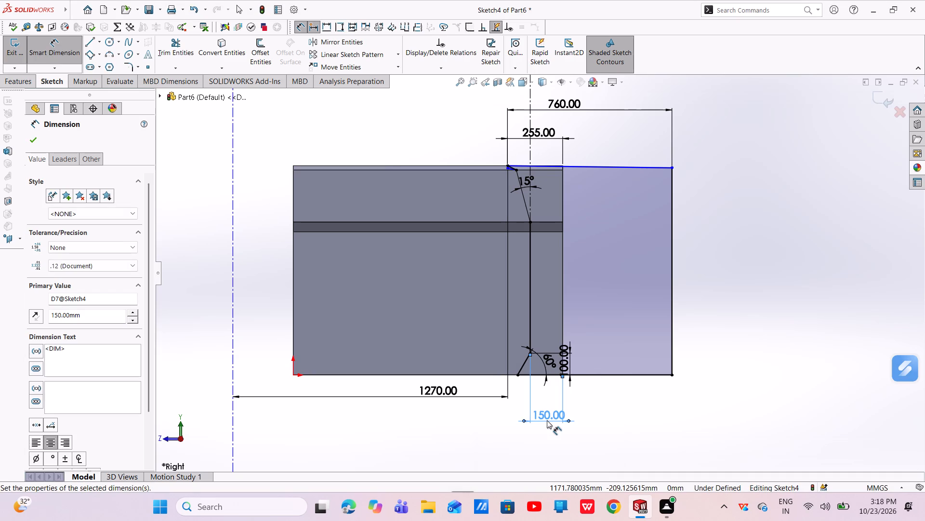
pyautogui.click(34, 138)
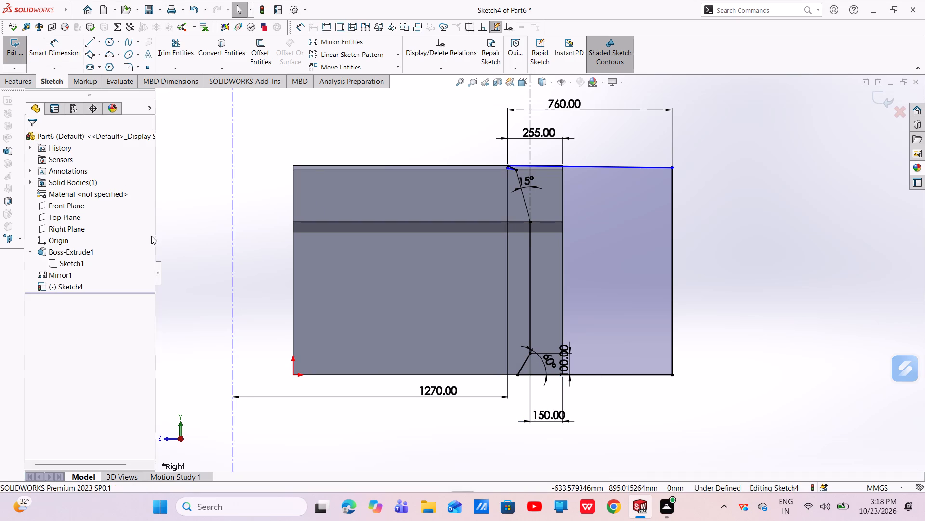
# Delete the 1270 mm horizontal dimension from the long vertical centerline.
pyautogui.click(409, 398)
pyautogui.rightClick(409, 398)
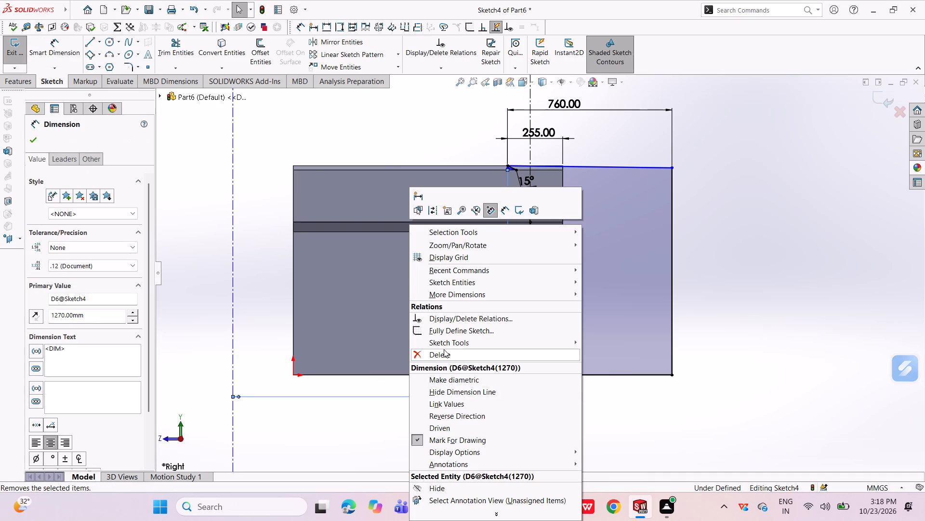
pyautogui.click(444, 352)
# Dimension the horizontal distance from the inner vertical line's top end to the long vertical centerline as 1270 mm.
pyautogui.click(73, 49)
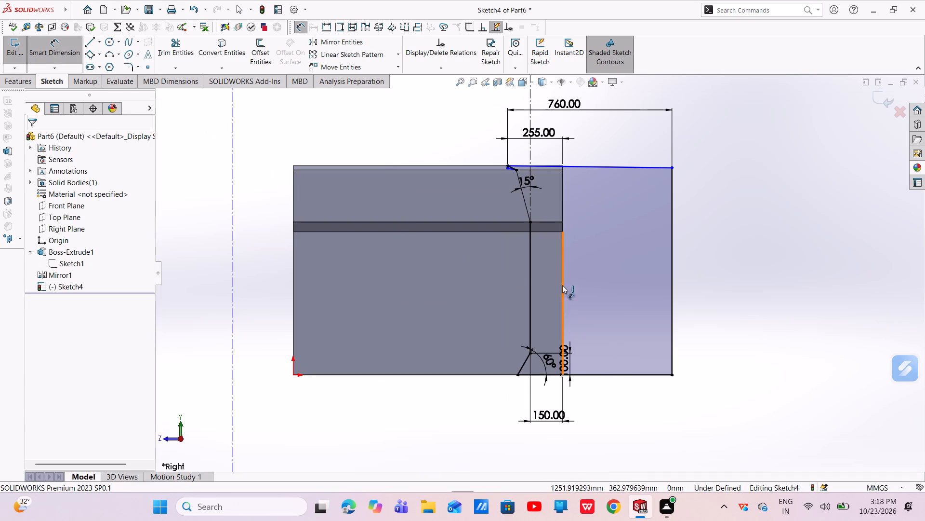
pyautogui.click(530, 222)
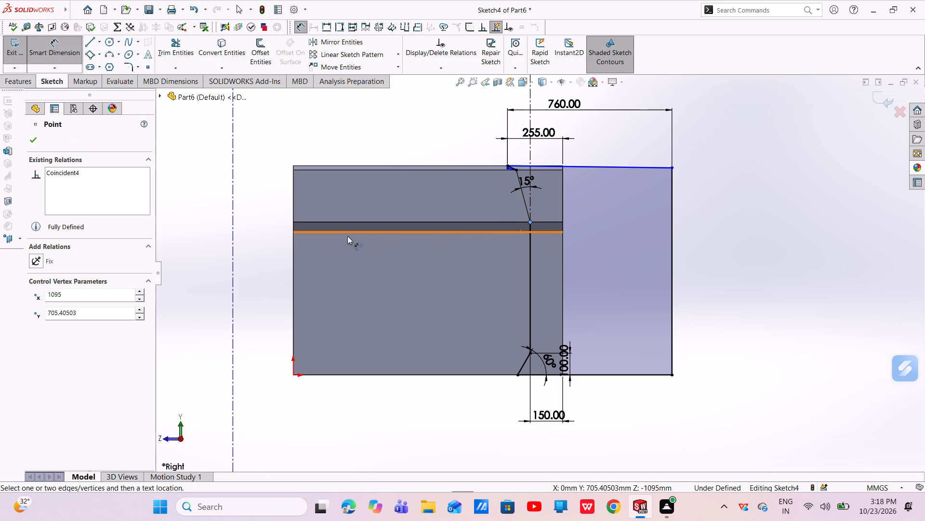
pyautogui.click(233, 237)
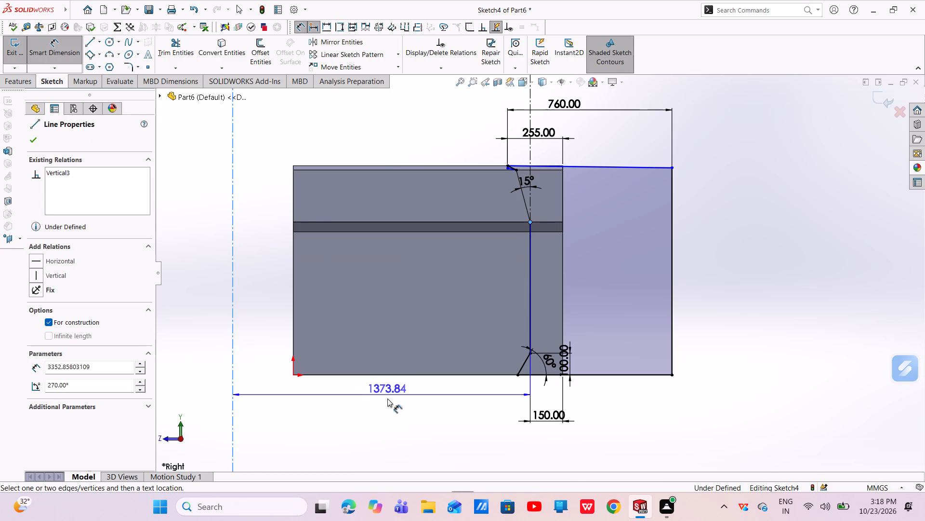
pyautogui.click(384, 413)
pyautogui.press('BackSpace')
pyautogui.write('12')
pyautogui.write('70')
pyautogui.press('Return')
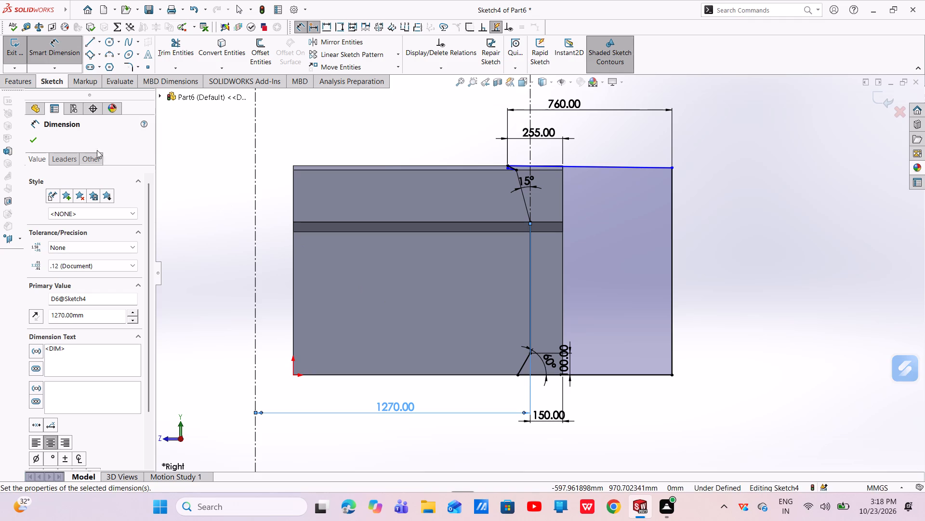
pyautogui.click(34, 138)
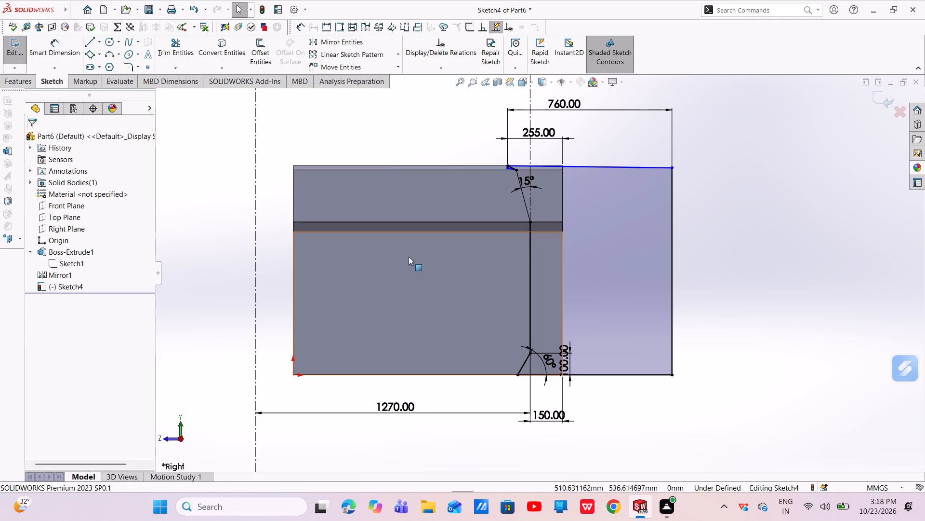
# Delete the stray short sloped line beneath the profile's upper inner corner.
pyautogui.scroll(4, 427, 256)
pyautogui.scroll(-4, 594, 256)
pyautogui.scroll(-5, 417, 191)
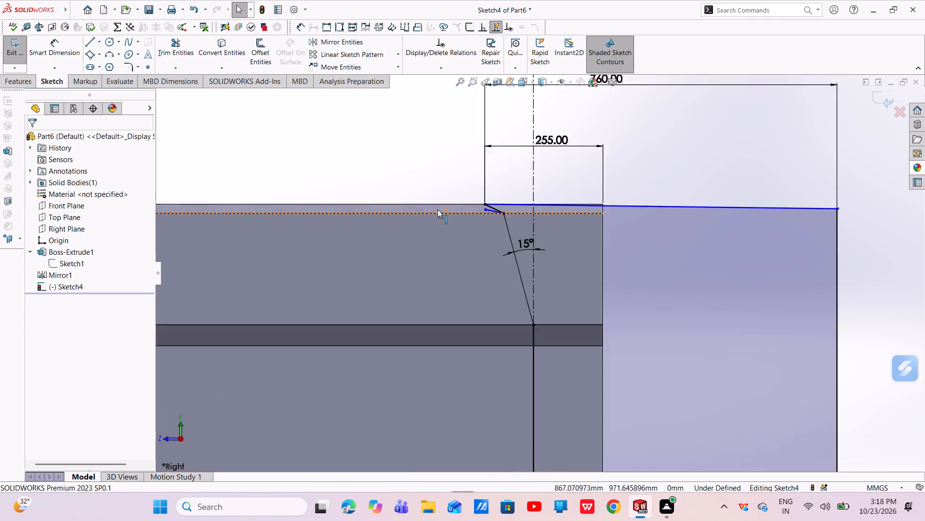
pyautogui.scroll(-5, 526, 212)
pyautogui.click(498, 247)
pyautogui.rightClick(498, 247)
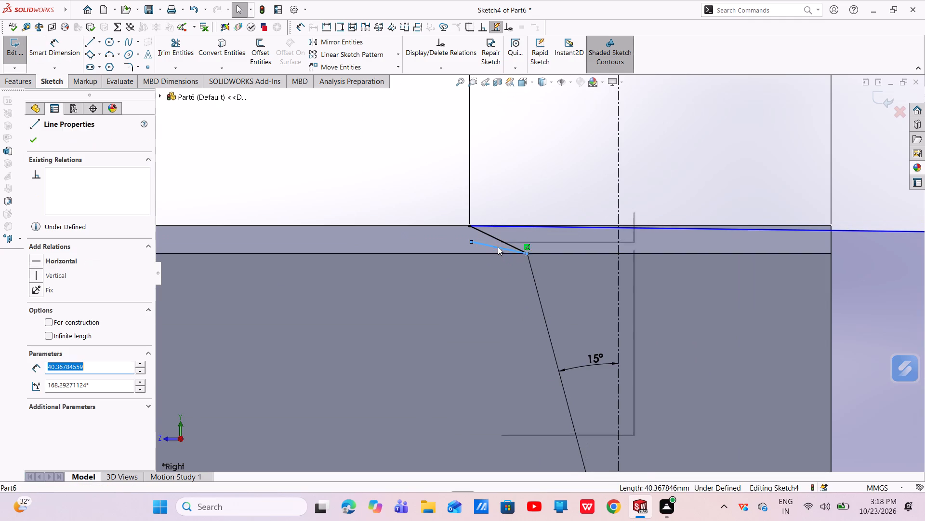
pyautogui.click(521, 390)
# Make the profile's slightly tilted top line horizontal.
pyautogui.scroll(5, 519, 328)
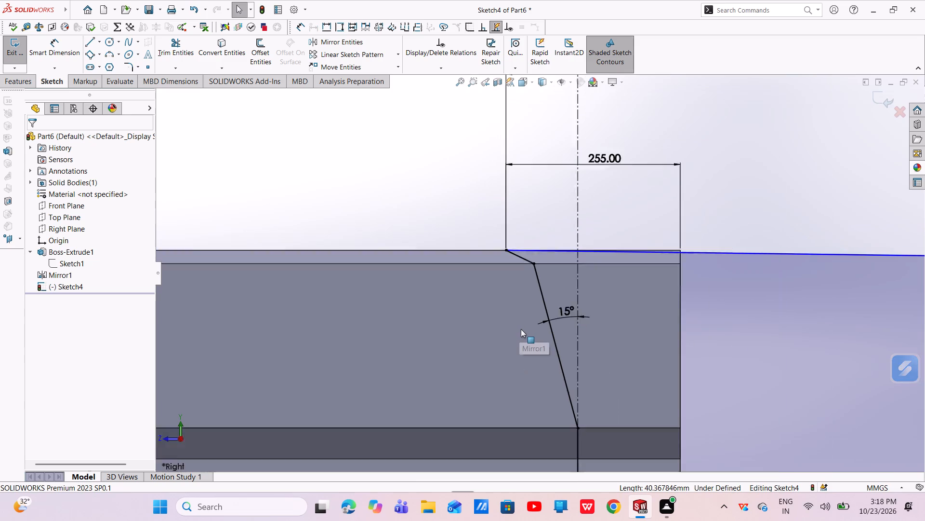
pyautogui.scroll(6, 521, 329)
pyautogui.scroll(-3, 578, 315)
pyautogui.scroll(5, 578, 315)
pyautogui.scroll(-3, 614, 324)
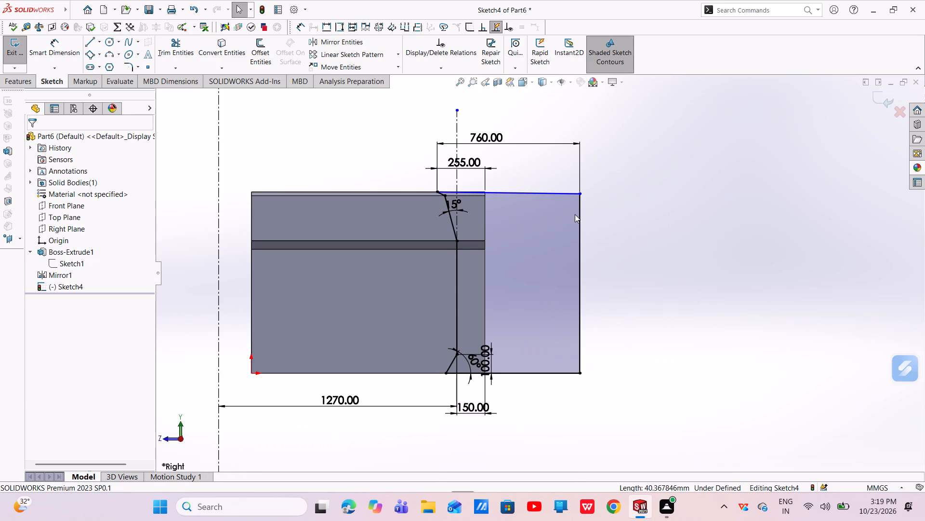
pyautogui.click(533, 194)
pyautogui.click(556, 150)
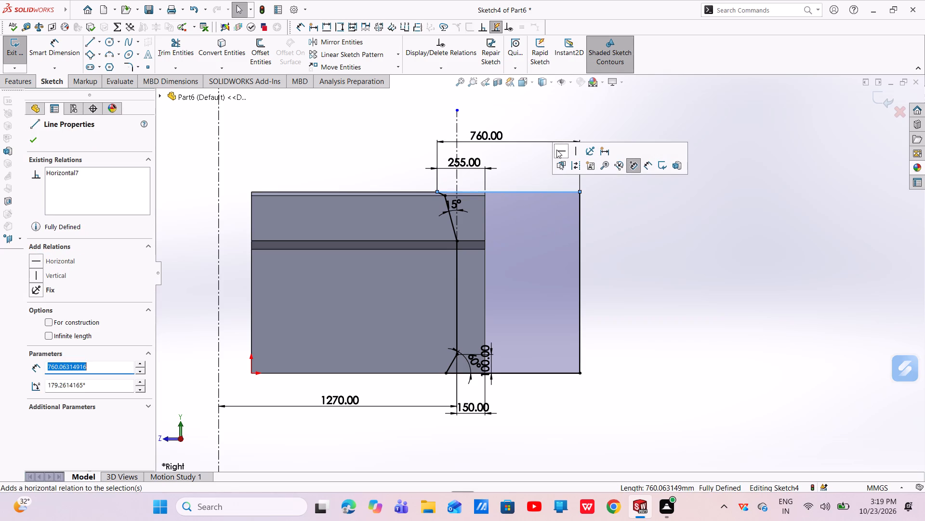
pyautogui.press('Escape')
pyautogui.press('Escape')
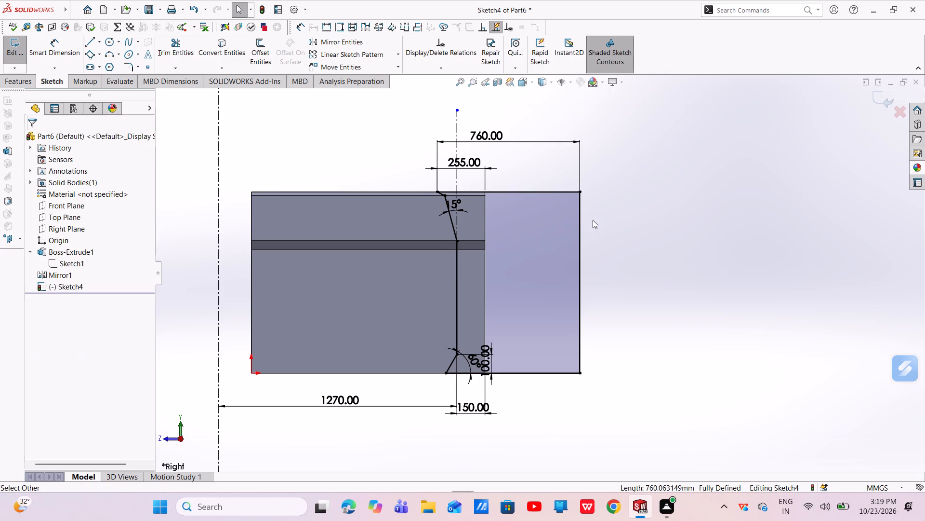
# Start a revolved cut of the profile about the long vertical centerline with a 120° angle.
pyautogui.scroll(2, 602, 227)
pyautogui.scroll(-3, 562, 302)
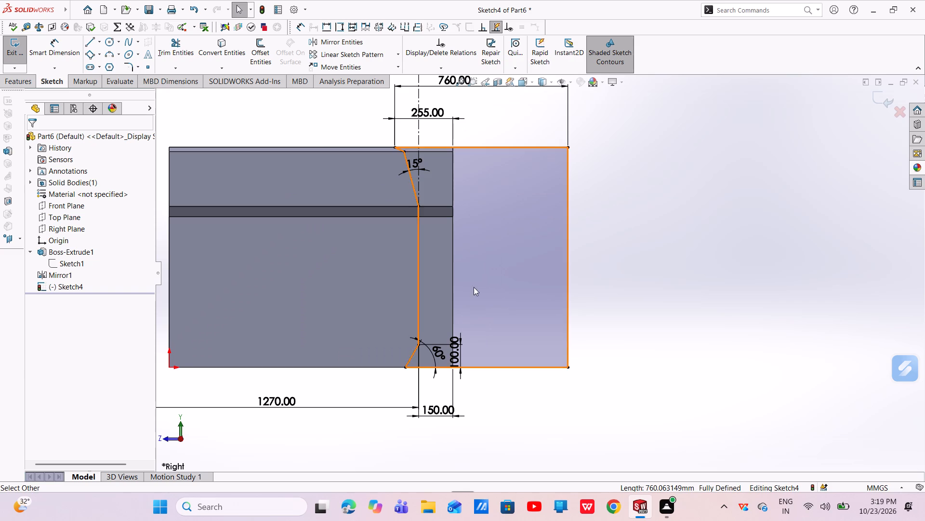
pyautogui.click(8, 82)
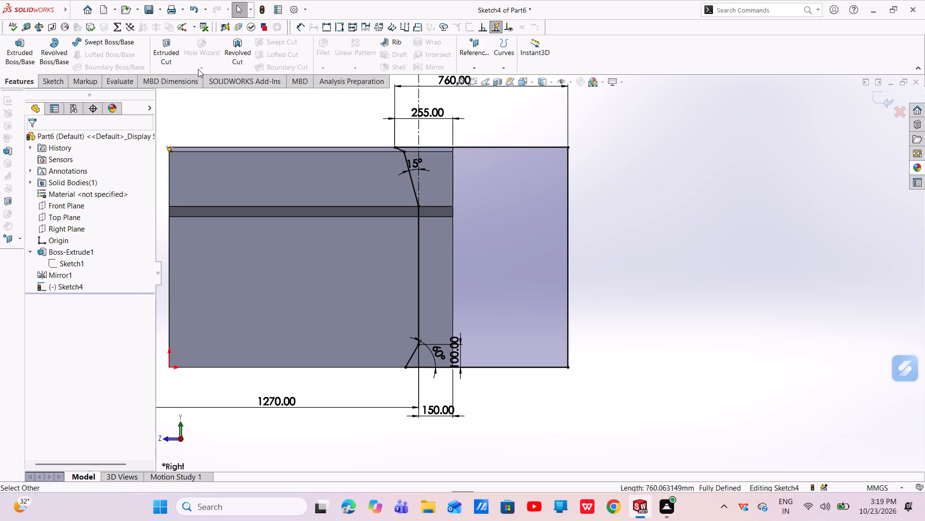
pyautogui.click(244, 53)
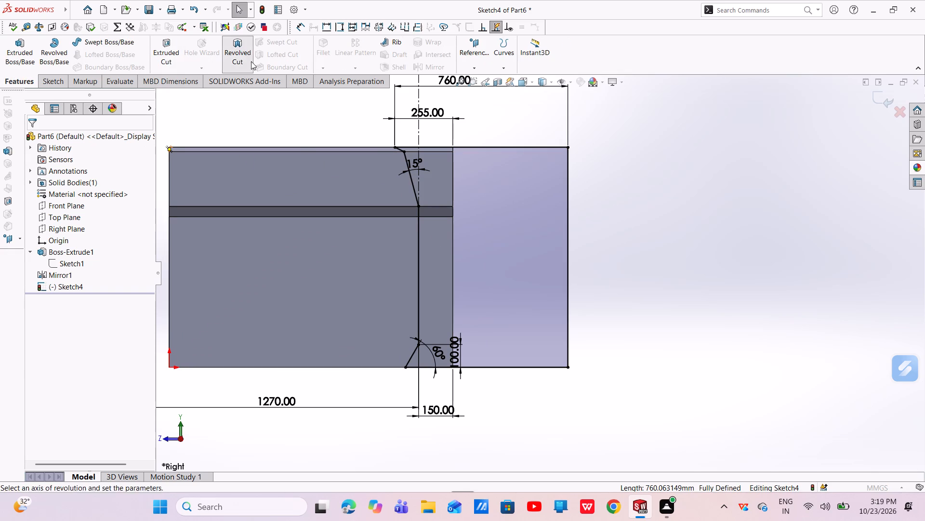
pyautogui.scroll(3, 441, 258)
pyautogui.moveTo(450, 251); pyautogui.dragTo(408, 280, button='middle')
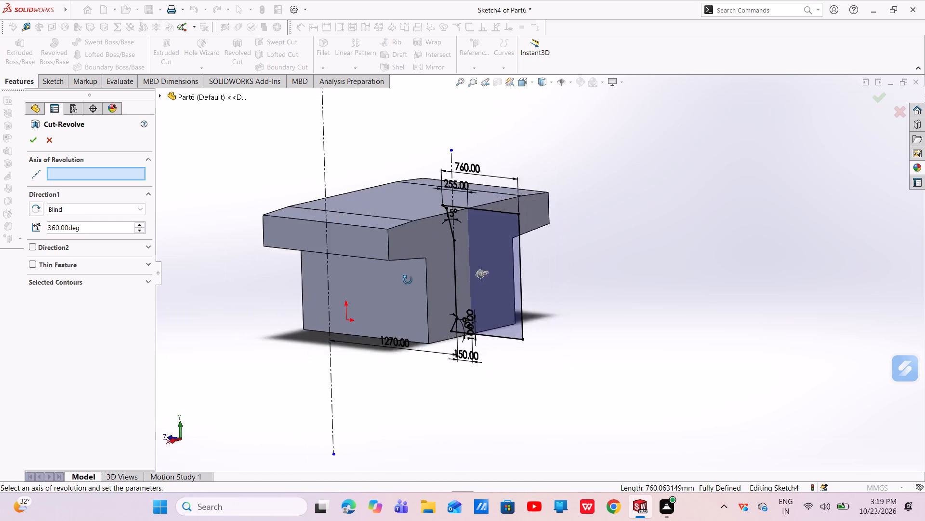
pyautogui.moveTo(408, 280); pyautogui.dragTo(434, 313, button='middle')
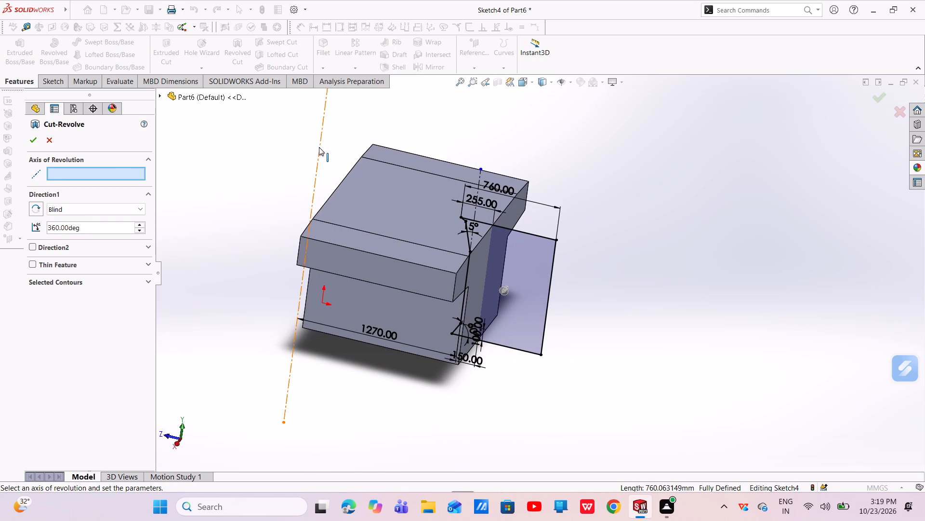
pyautogui.click(319, 147)
pyautogui.scroll(4, 361, 223)
pyautogui.moveTo(88, 231); pyautogui.dragTo(80, 233)
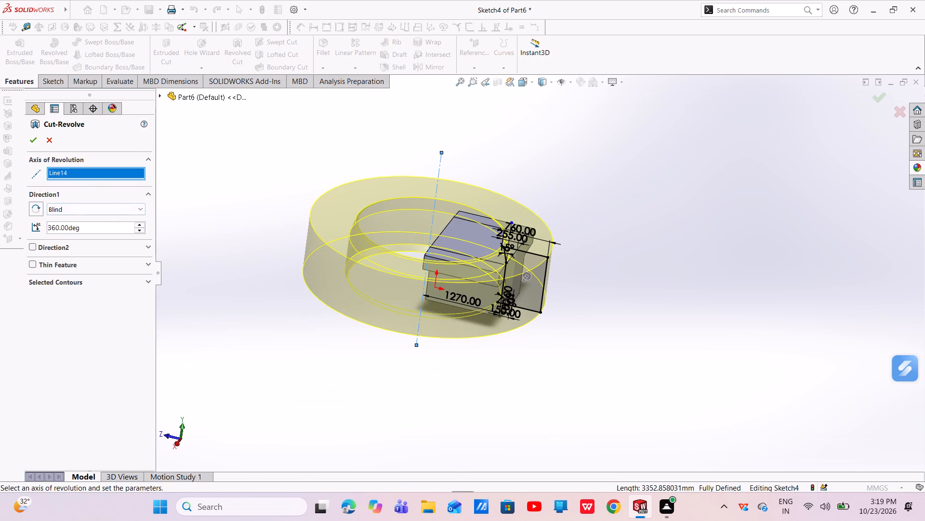
pyautogui.moveTo(80, 233); pyautogui.dragTo(41, 245)
pyautogui.press('BackSpace')
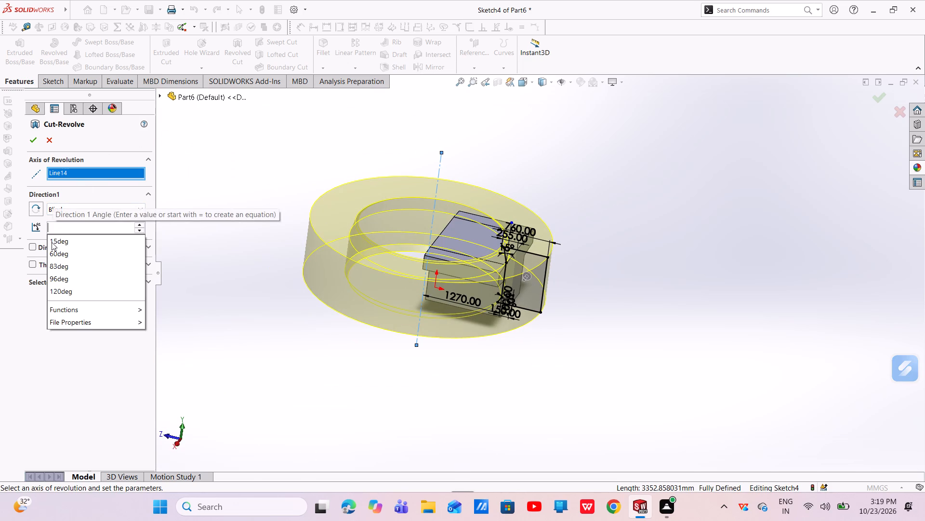
pyautogui.write('120')
pyautogui.press('Return')
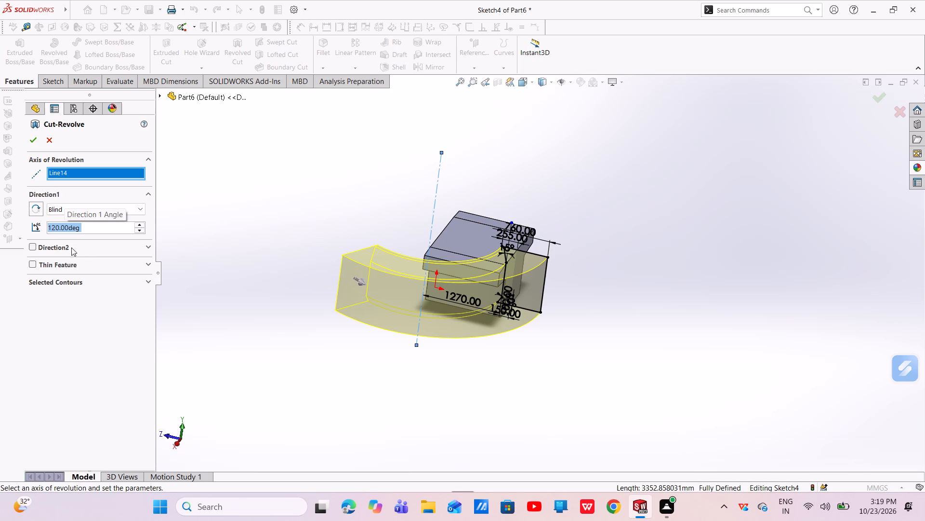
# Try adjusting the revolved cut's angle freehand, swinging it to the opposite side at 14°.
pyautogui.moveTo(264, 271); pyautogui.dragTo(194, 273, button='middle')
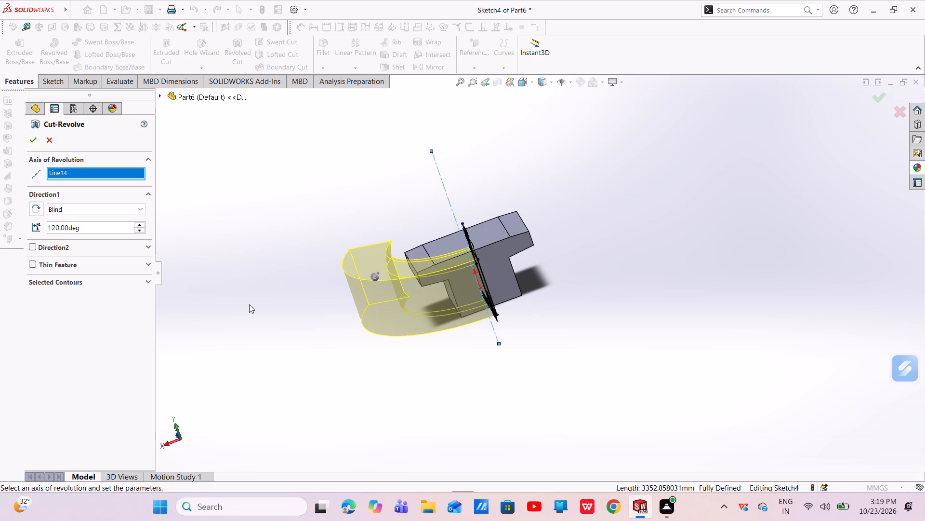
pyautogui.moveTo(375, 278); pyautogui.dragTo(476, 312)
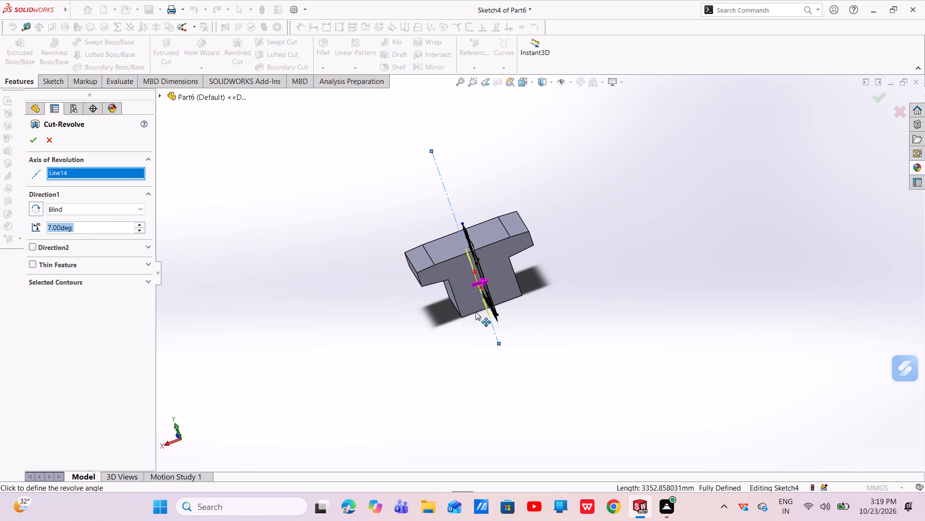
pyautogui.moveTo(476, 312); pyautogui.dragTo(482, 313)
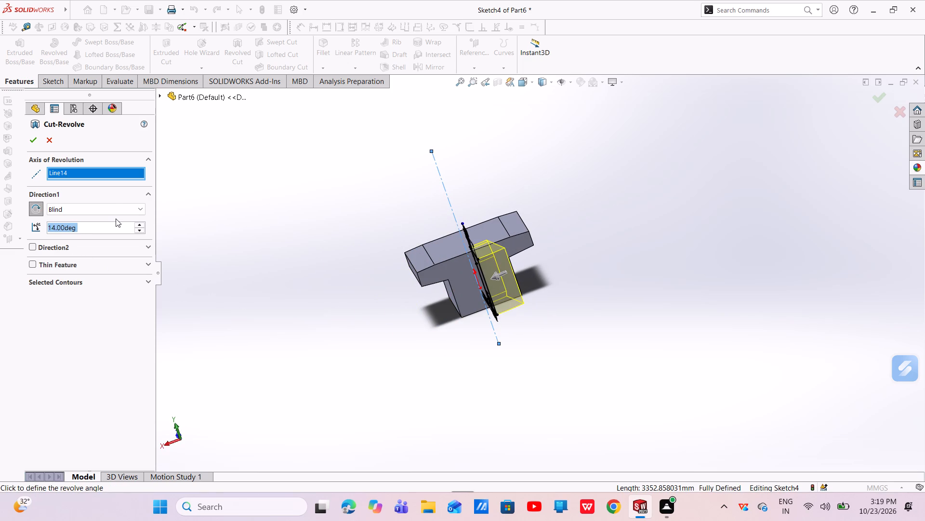
# Set the revolved cut's direction type to Mid Plane.
pyautogui.click(115, 207)
pyautogui.click(76, 255)
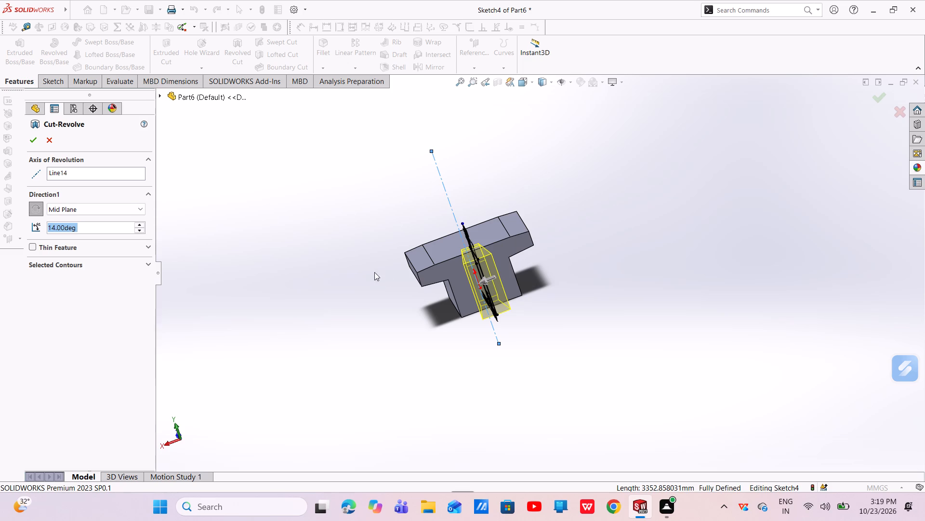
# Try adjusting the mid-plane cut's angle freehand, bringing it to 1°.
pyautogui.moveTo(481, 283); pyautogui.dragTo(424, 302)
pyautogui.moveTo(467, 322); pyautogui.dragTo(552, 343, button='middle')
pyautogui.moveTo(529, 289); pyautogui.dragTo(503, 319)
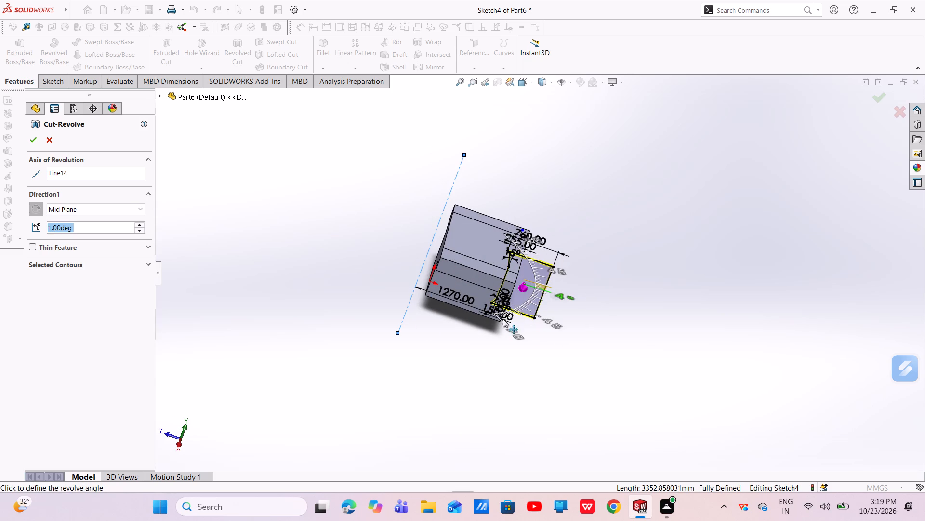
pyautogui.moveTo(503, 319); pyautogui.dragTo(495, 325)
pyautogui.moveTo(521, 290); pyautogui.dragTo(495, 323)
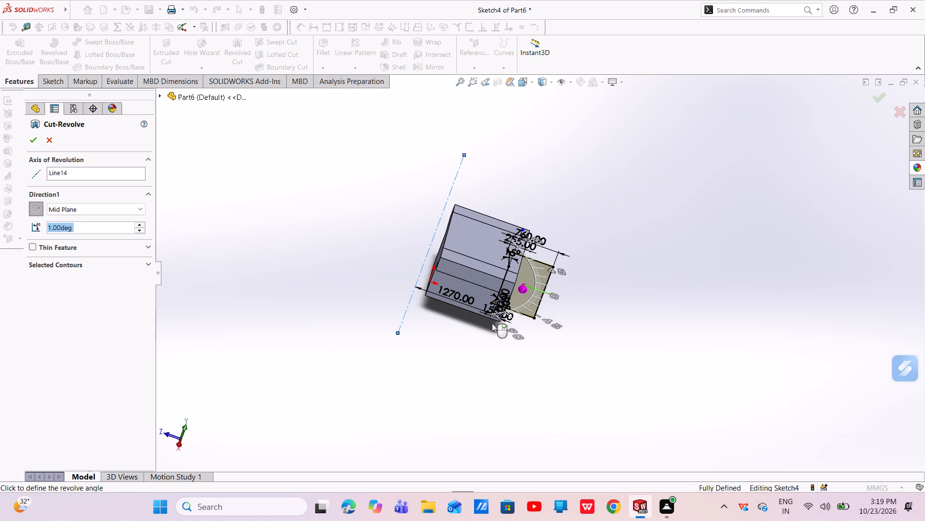
# Set the mid-plane cut's angle to 120° and complete the revolved cut.
pyautogui.click(79, 227)
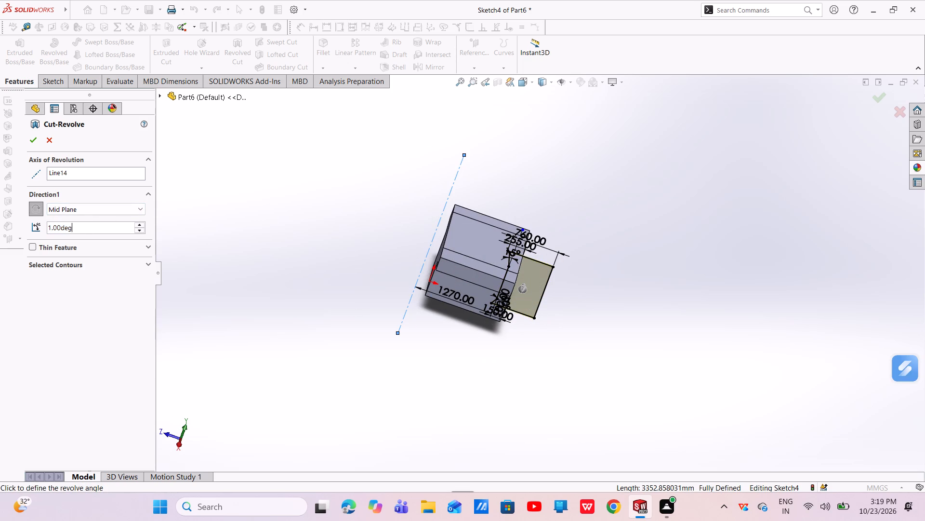
pyautogui.press('BackSpace')
pyautogui.press('BackSpace')
pyautogui.press('BackSpace')
pyautogui.press('BackSpace')
pyautogui.press('BackSpace')
pyautogui.press('BackSpace')
pyautogui.press('BackSpace')
pyautogui.press('BackSpace')
pyautogui.press('BackSpace')
pyautogui.press('BackSpace')
pyautogui.press('BackSpace')
pyautogui.press('BackSpace')
pyautogui.press('BackSpace')
pyautogui.write('120')
pyautogui.press('Return')
pyautogui.scroll(1, 527, 241)
pyautogui.moveTo(527, 241); pyautogui.dragTo(500, 302, button='middle')
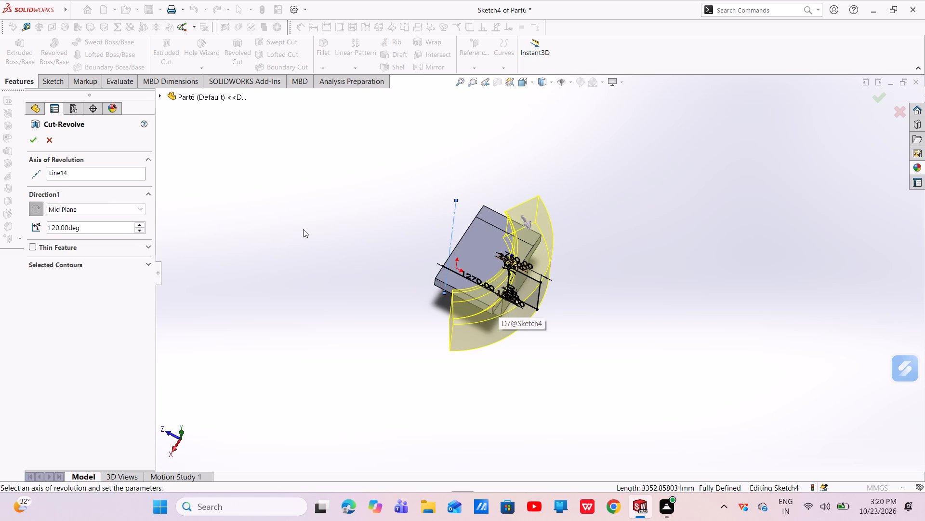
pyautogui.click(34, 141)
# Examine the body's rounded end made by the revolved cut from several angles.
pyautogui.scroll(-1, 521, 287)
pyautogui.scroll(1, 521, 287)
pyautogui.scroll(-3, 521, 287)
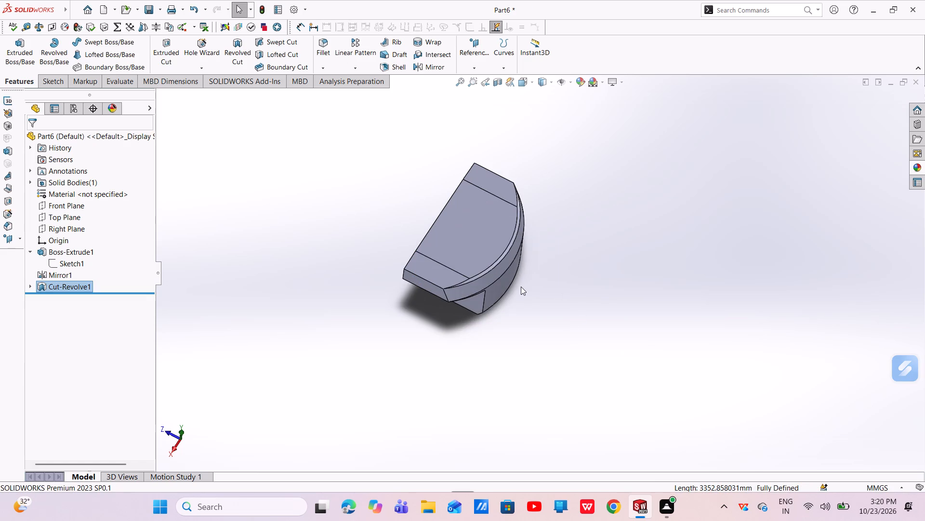
pyautogui.moveTo(521, 287); pyautogui.dragTo(477, 248, button='middle')
pyautogui.scroll(-4, 498, 256)
pyautogui.scroll(4, 500, 268)
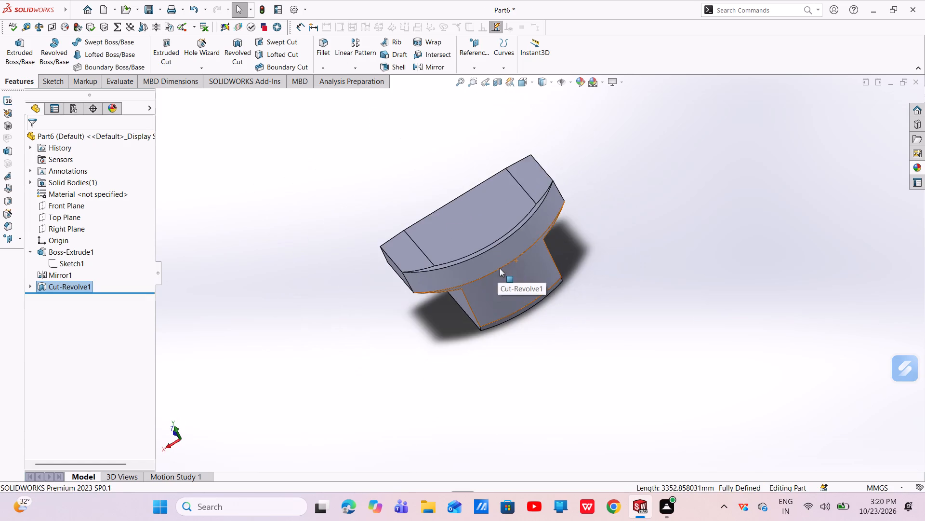
pyautogui.moveTo(497, 274); pyautogui.dragTo(559, 226, button='middle')
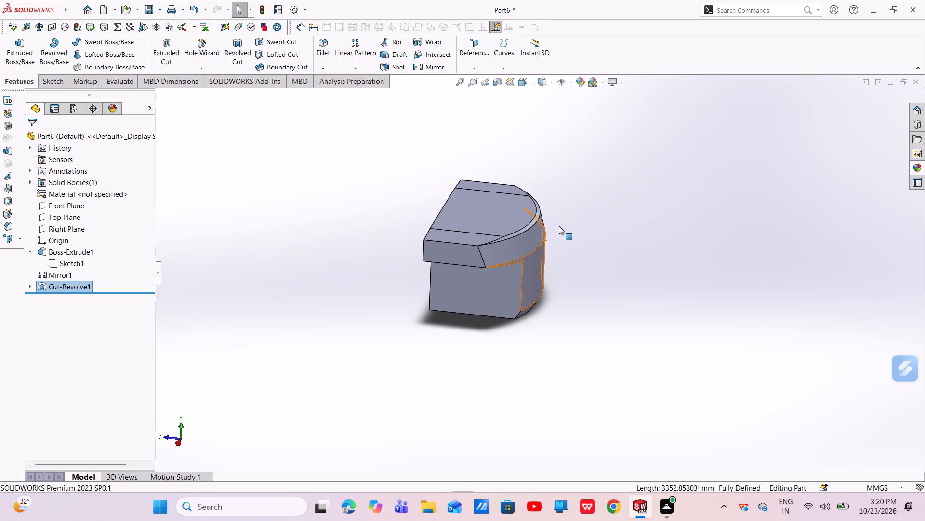
# Start a new sketch on the flat bottom face of the T-shaped body's stem.
pyautogui.moveTo(507, 294); pyautogui.dragTo(555, 140, button='middle')
pyautogui.scroll(1, 556, 138)
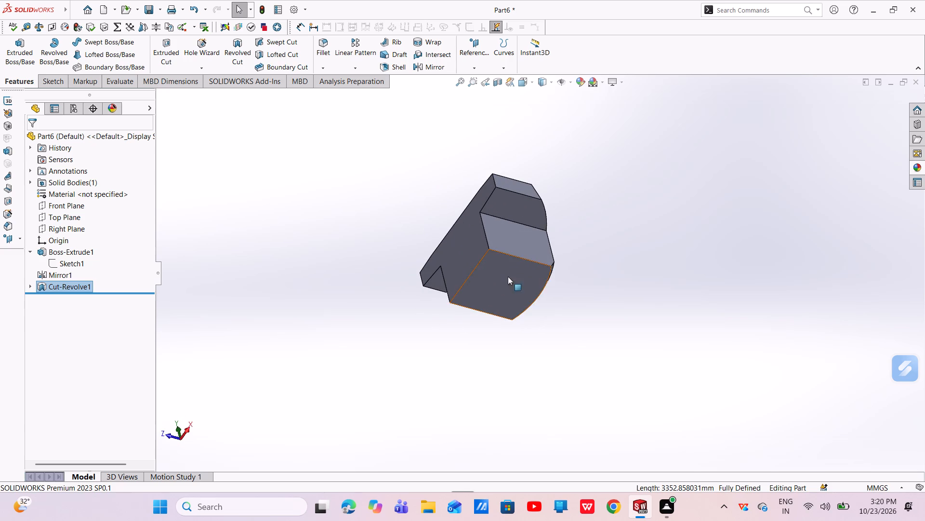
pyautogui.click(508, 276)
pyautogui.click(553, 245)
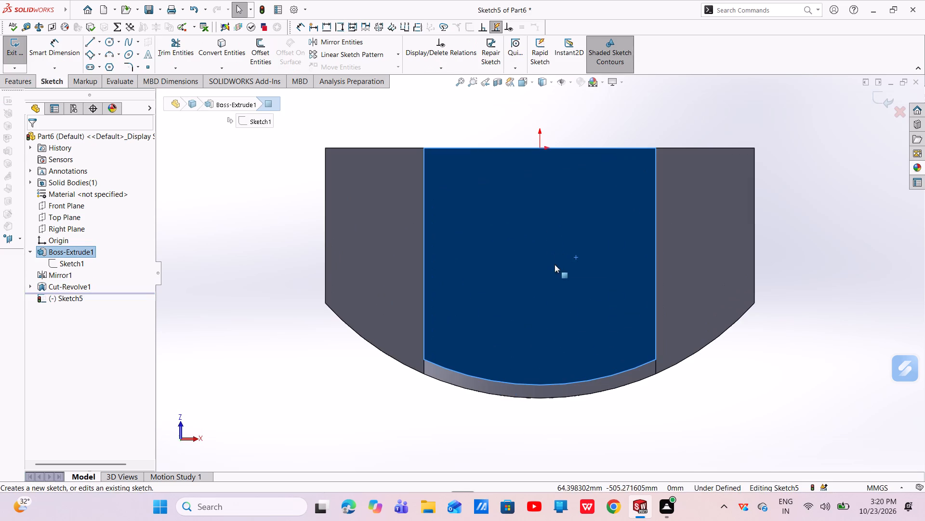
pyautogui.scroll(4, 554, 264)
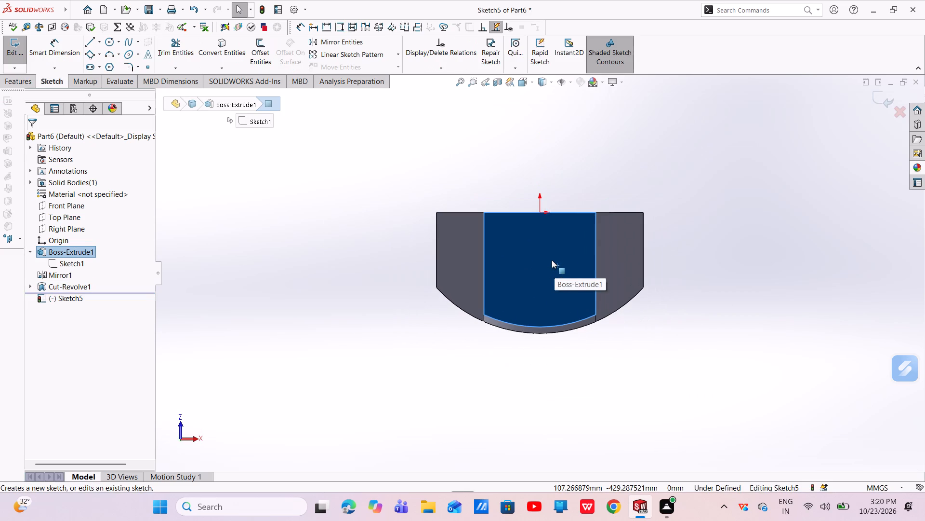
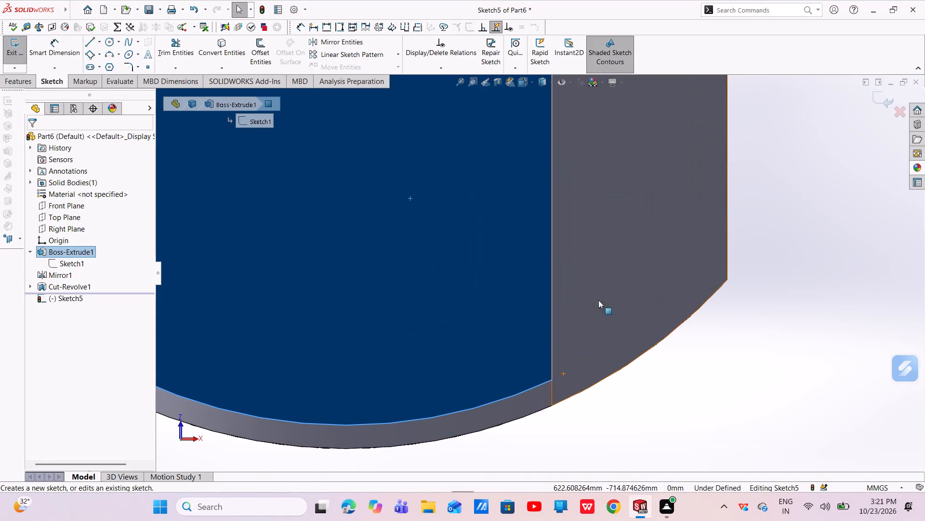
# Convert the short straight edge at the stem's corner and the outer 1270 mm radius arc edge into sketch entities.
pyautogui.click(552, 392)
pyautogui.click(222, 43)
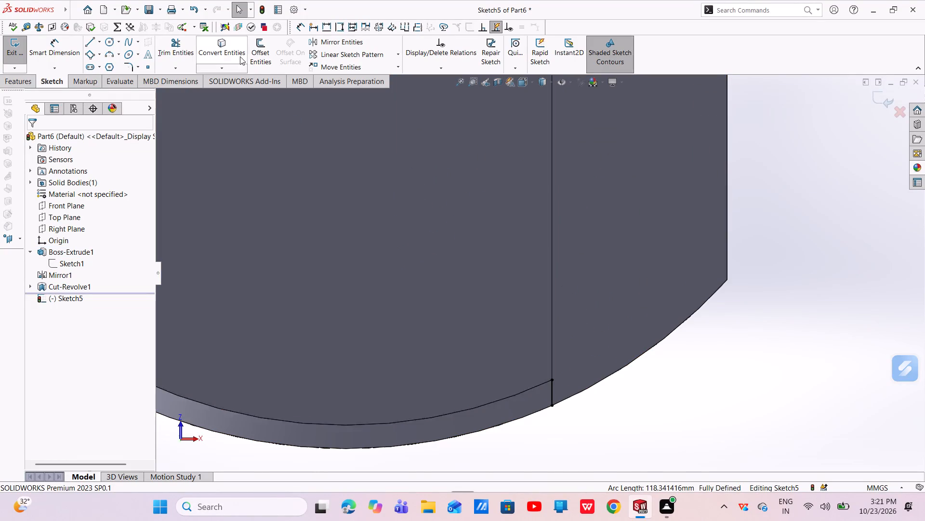
pyautogui.click(532, 415)
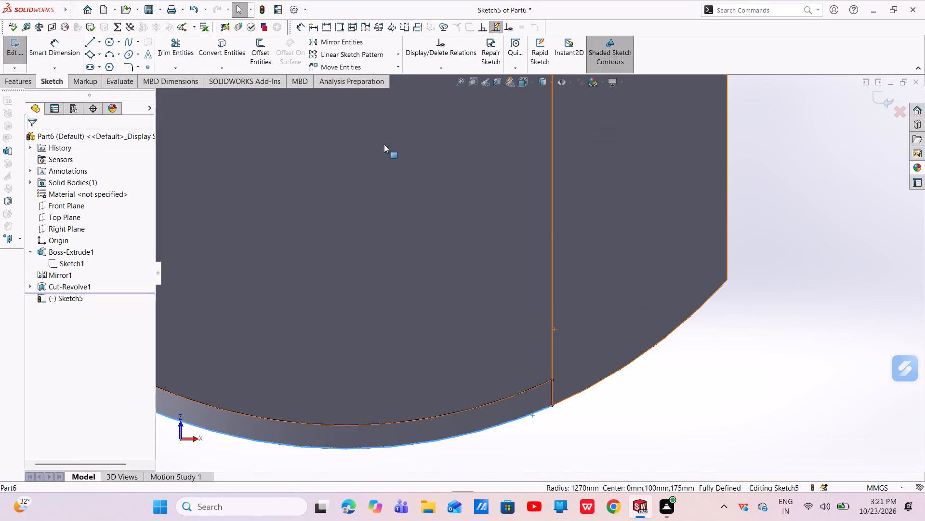
pyautogui.click(227, 45)
pyautogui.scroll(1, 518, 415)
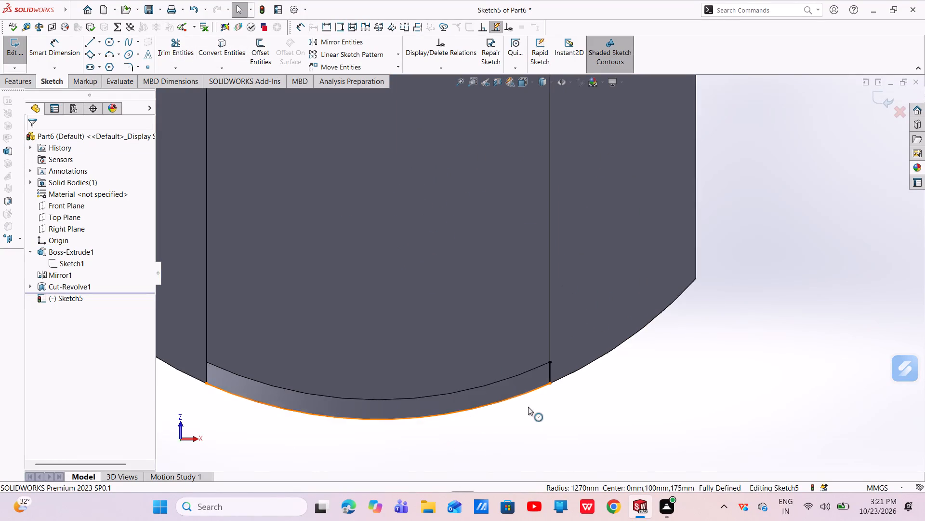
pyautogui.scroll(-2, 528, 407)
pyautogui.scroll(1, 528, 407)
pyautogui.scroll(-2, 528, 407)
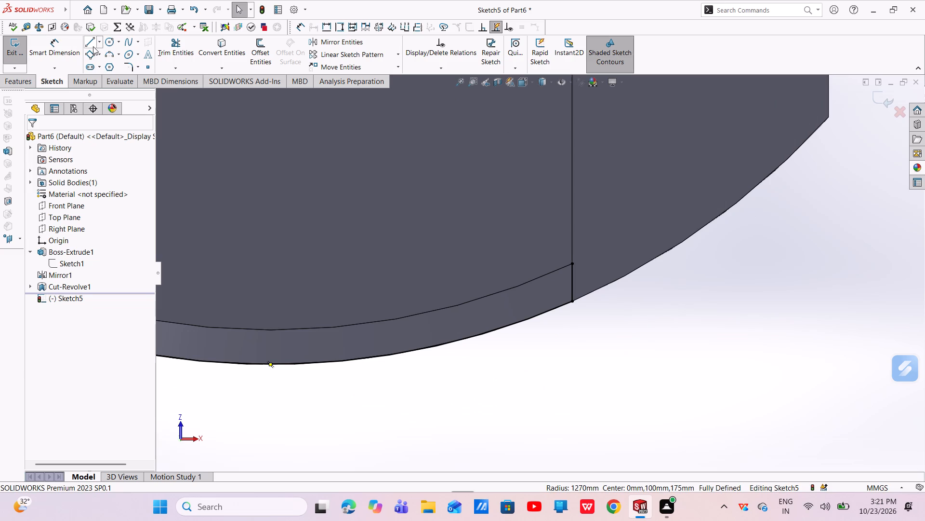
# Sketch a line about 97 mm long from the inner end of the converted straight edge to the converted arc.
pyautogui.click(93, 44)
pyautogui.click(573, 263)
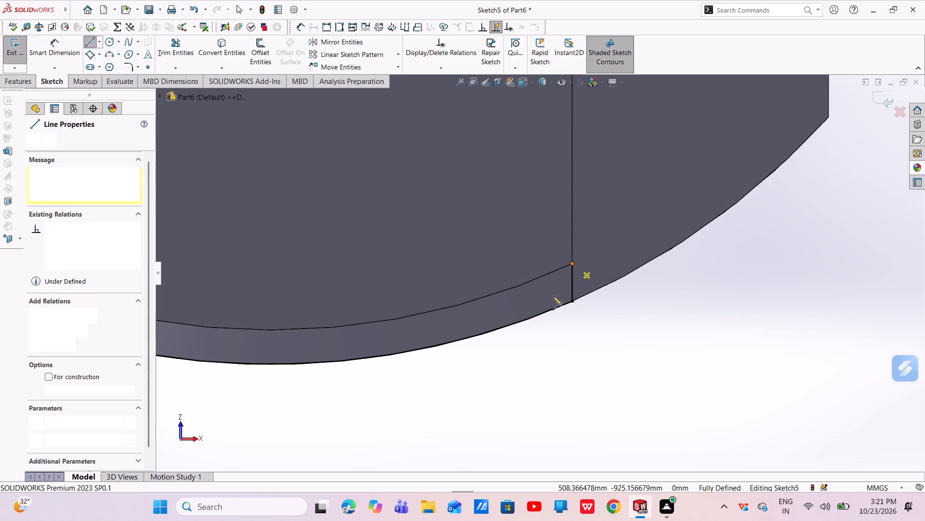
pyautogui.click(543, 315)
pyautogui.rightClick(543, 315)
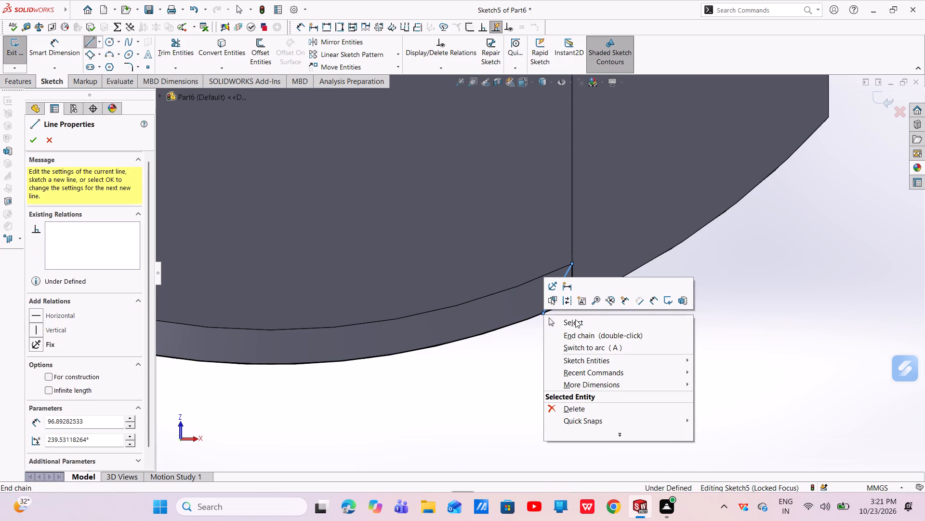
pyautogui.click(576, 321)
# Dimension the angle between the slanted line and the converted straight edge as 25°.
pyautogui.click(74, 46)
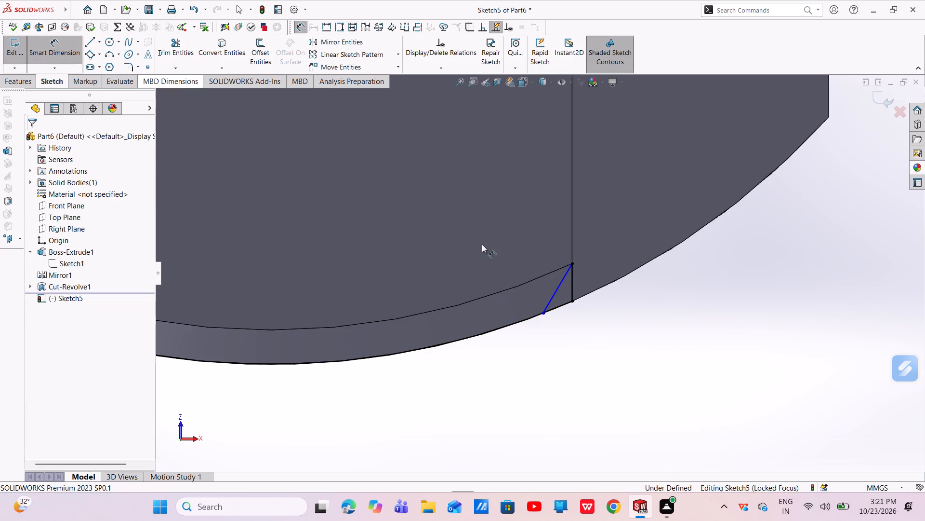
pyautogui.click(559, 287)
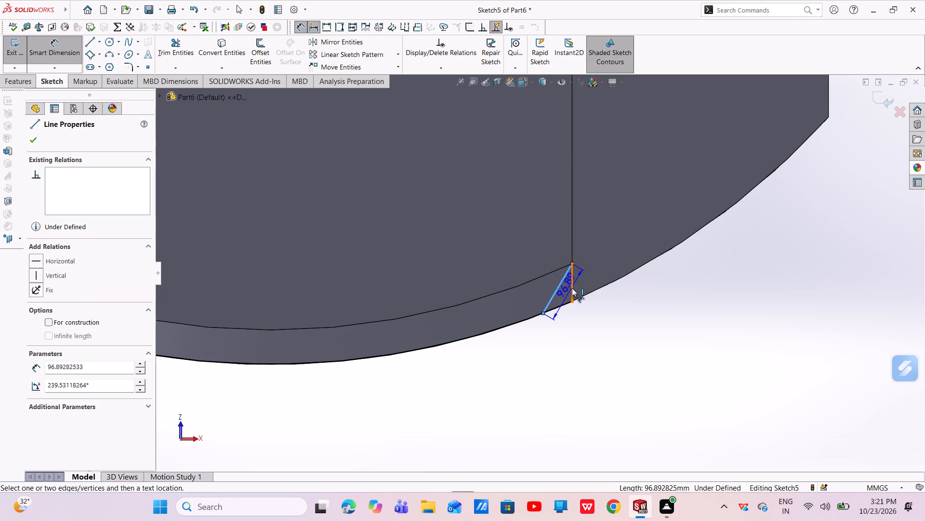
pyautogui.click(572, 288)
pyautogui.click(562, 315)
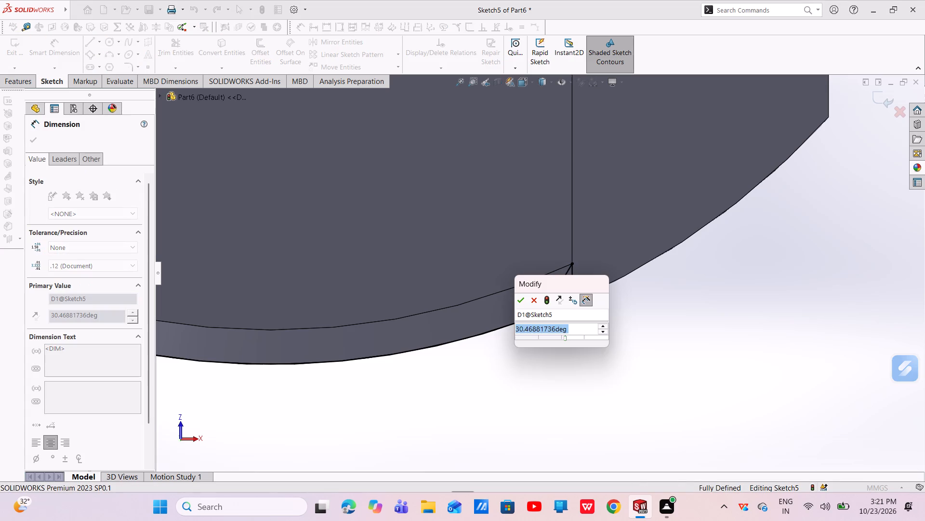
pyautogui.press('BackSpace')
pyautogui.write('25')
pyautogui.press('Return')
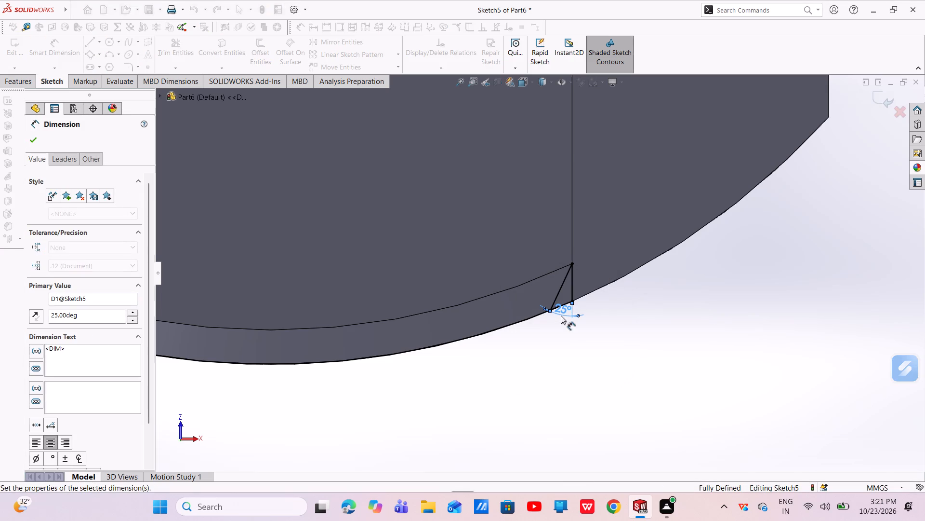
pyautogui.click(39, 139)
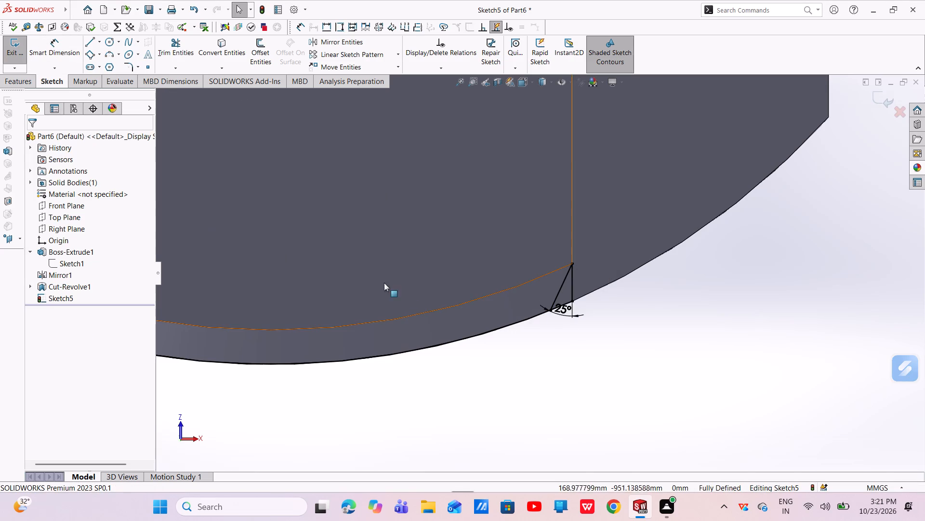
# Trim away the long part of the converted arc beyond the slanted line, keeping only the small closed corner triangle.
pyautogui.scroll(3, 424, 300)
pyautogui.moveTo(455, 286); pyautogui.dragTo(446, 270, button='middle')
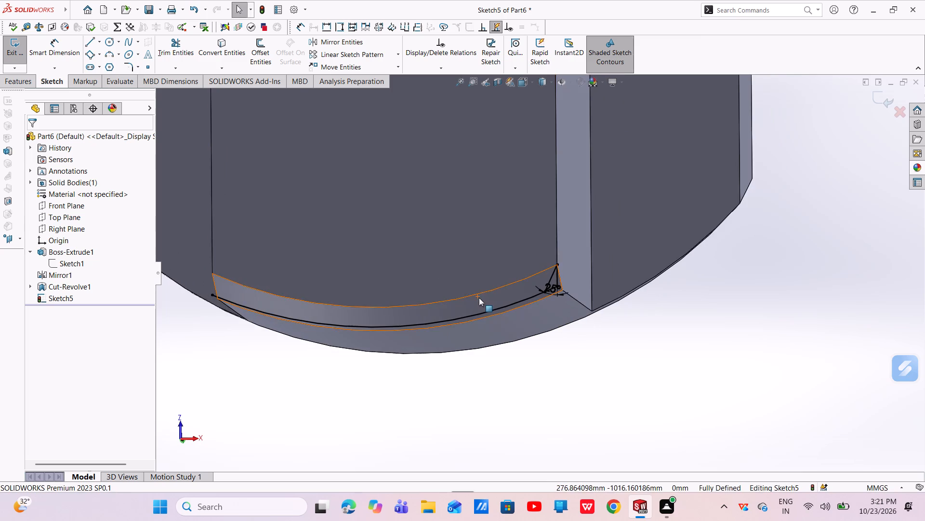
pyautogui.moveTo(479, 298); pyautogui.dragTo(515, 327, button='middle')
pyautogui.press('Escape')
pyautogui.moveTo(505, 330); pyautogui.dragTo(472, 325, button='middle')
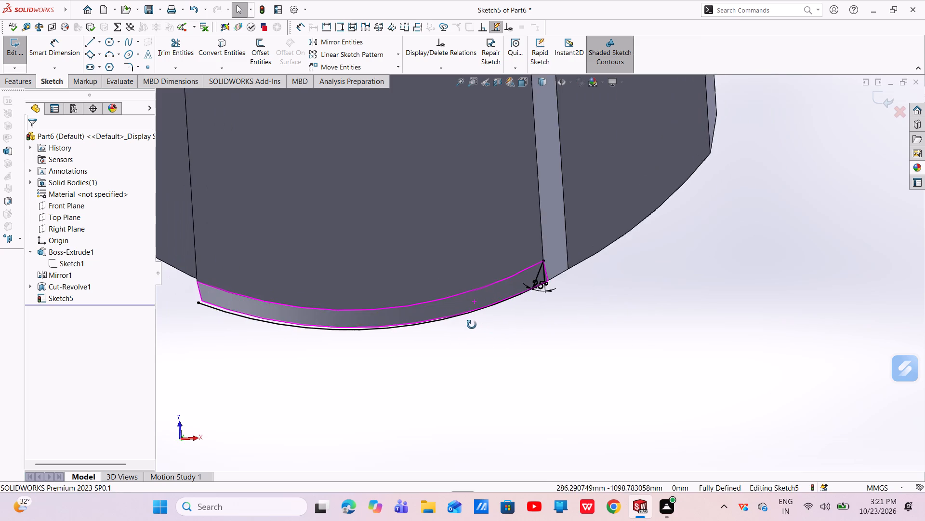
pyautogui.moveTo(472, 325); pyautogui.dragTo(469, 325, button='middle')
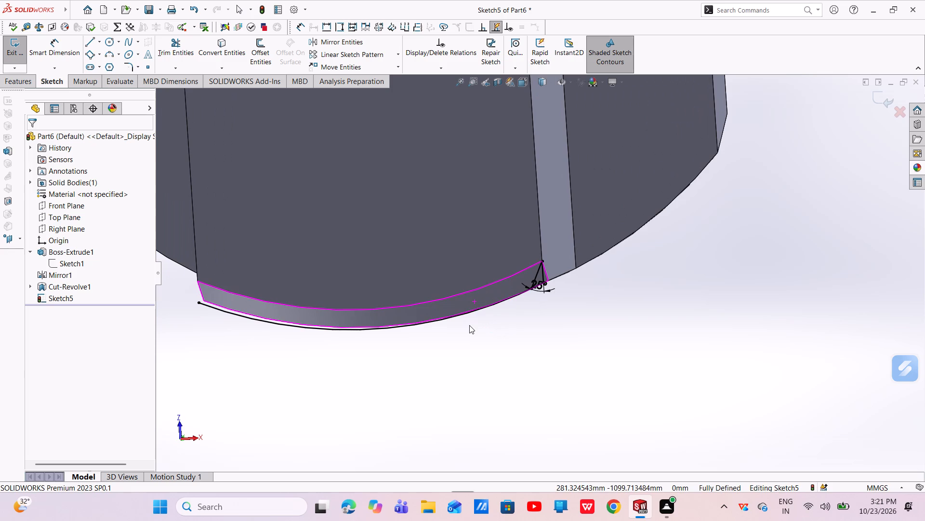
pyautogui.click(172, 40)
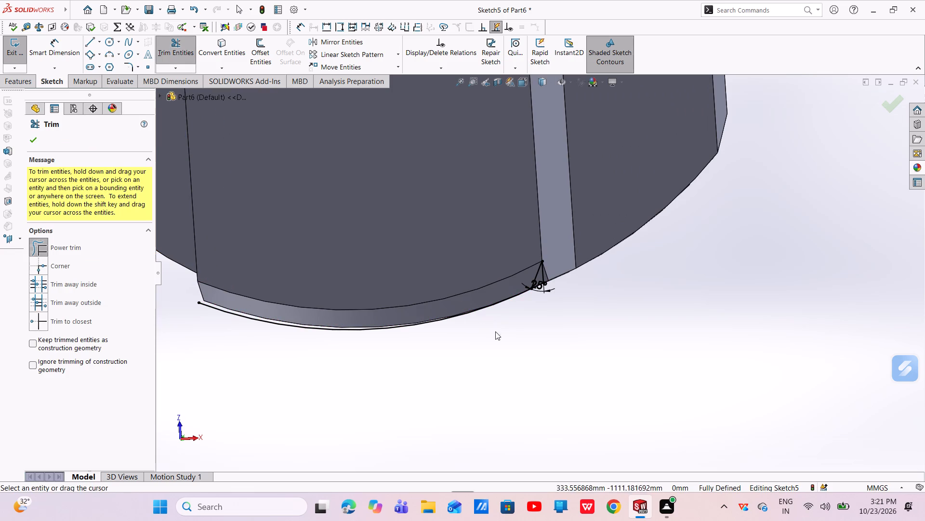
pyautogui.moveTo(500, 334); pyautogui.dragTo(479, 293)
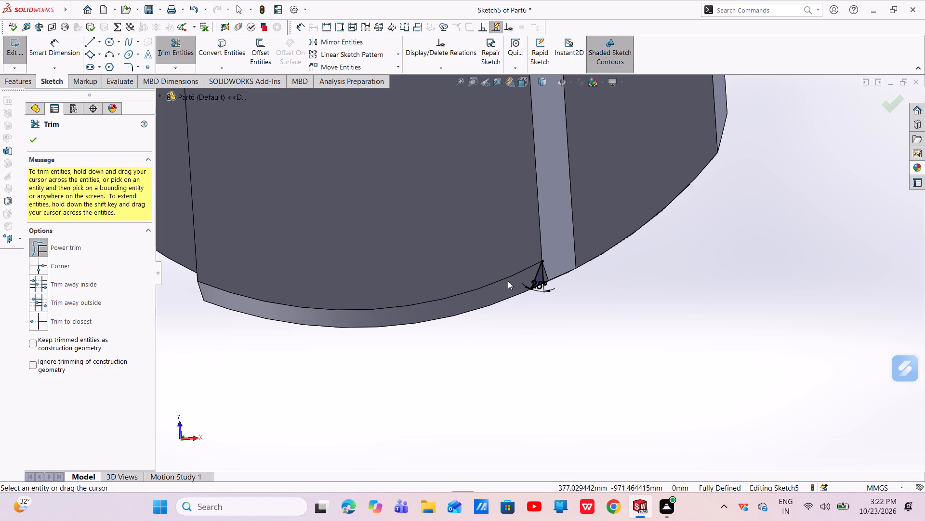
pyautogui.scroll(-10, 541, 290)
pyautogui.scroll(3, 547, 263)
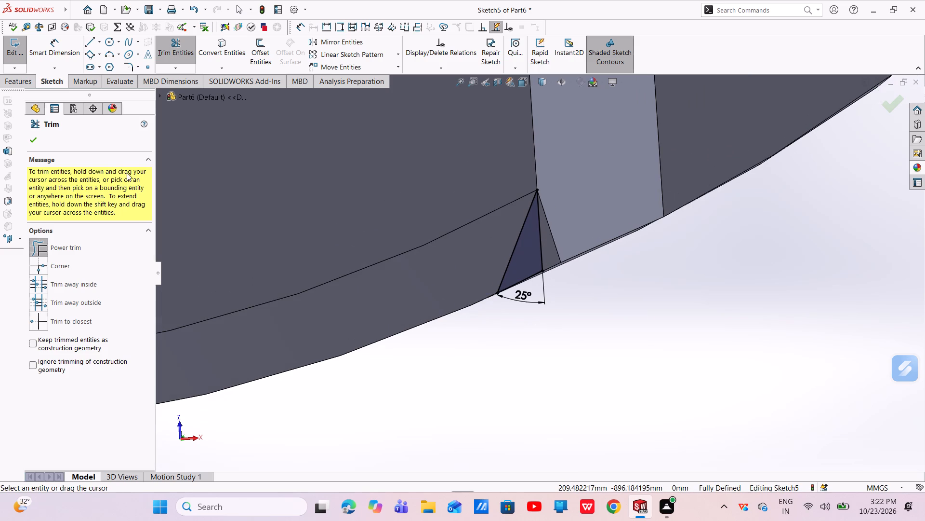
pyautogui.click(39, 141)
# Cut-extrude the triangular corner profile from the sketch plane Up To Surface, ending at the underside of the wider flange.
pyautogui.click(22, 79)
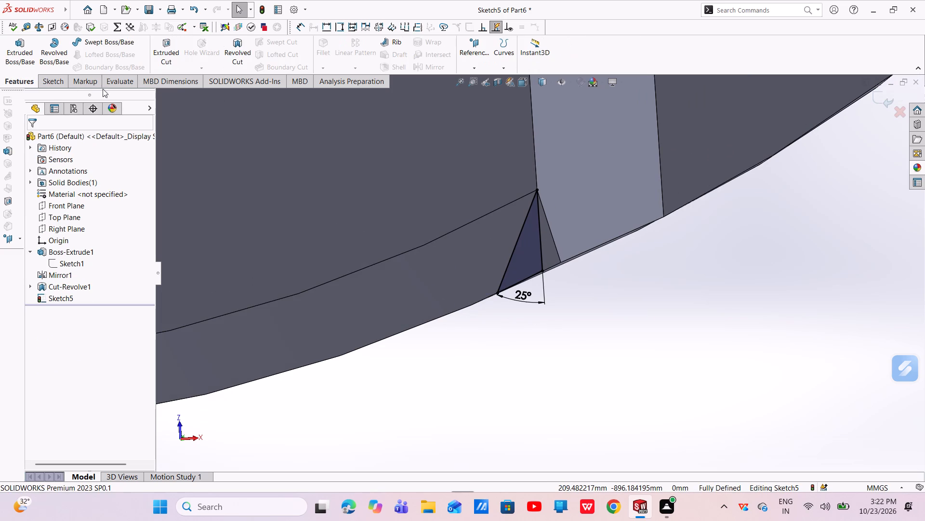
pyautogui.click(175, 55)
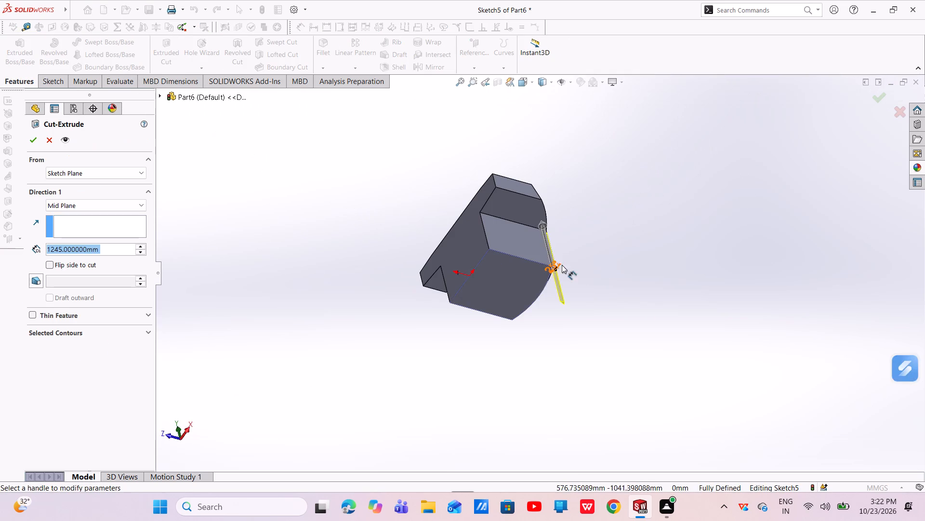
pyautogui.scroll(-5, 552, 232)
pyautogui.moveTo(557, 260); pyautogui.dragTo(474, 264, button='middle')
pyautogui.click(86, 203)
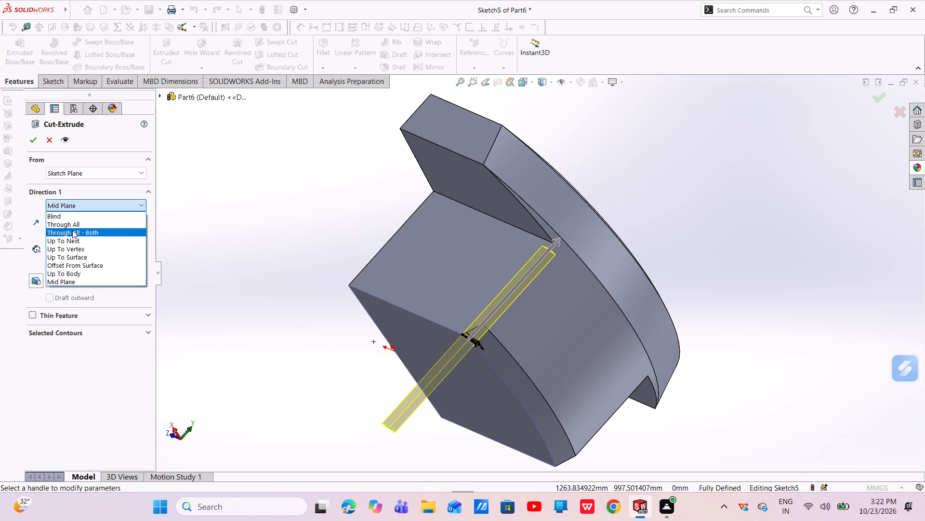
pyautogui.click(73, 238)
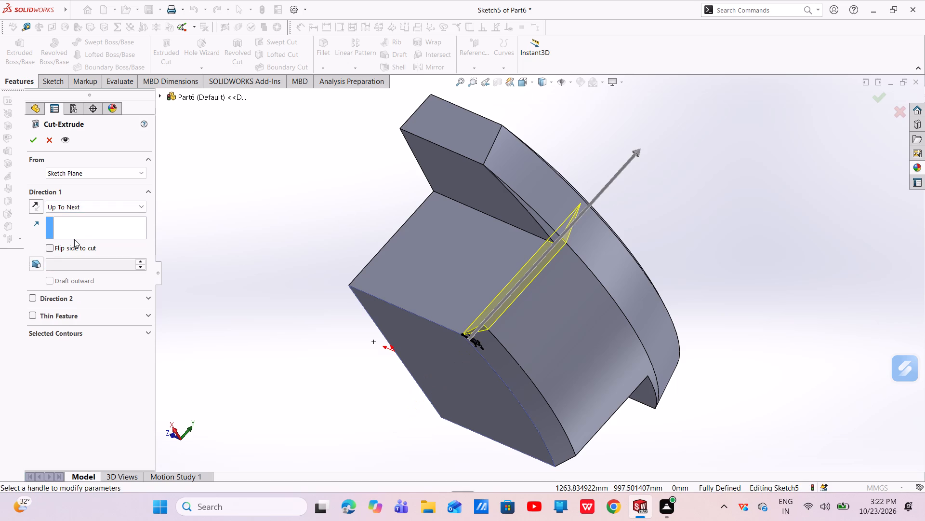
pyautogui.click(93, 202)
pyautogui.click(82, 257)
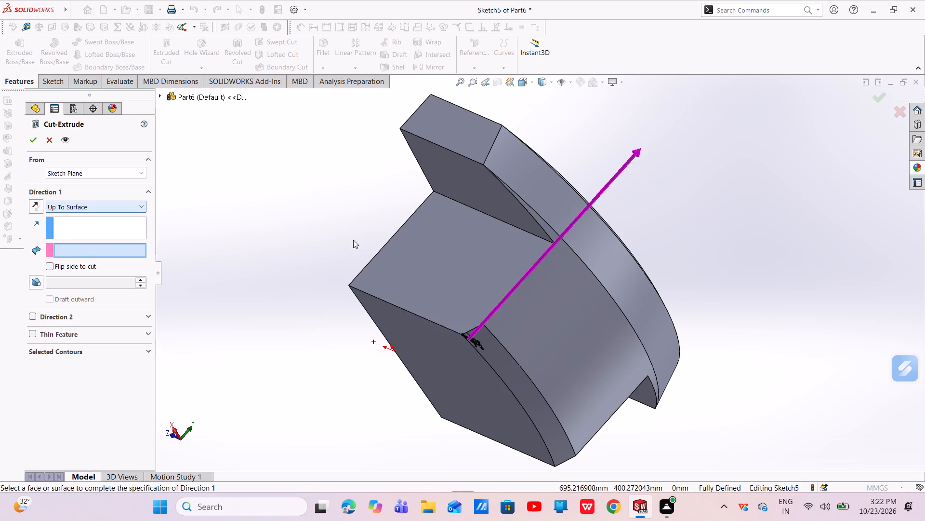
pyautogui.click(536, 230)
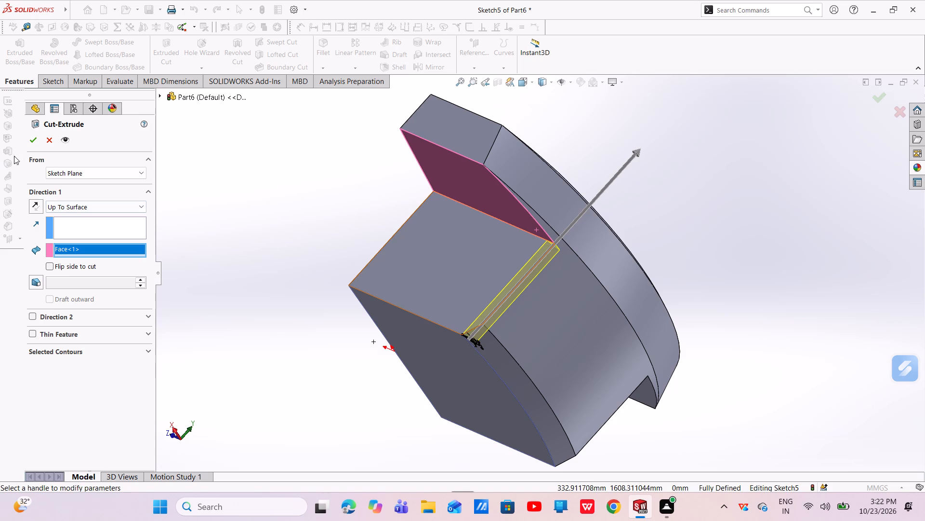
pyautogui.click(33, 141)
# Start mirroring the triangular corner cut, choosing the Front Plane as the mirror plane.
pyautogui.scroll(-3, 501, 307)
pyautogui.scroll(4, 500, 307)
pyautogui.moveTo(485, 298); pyautogui.dragTo(475, 292, button='middle')
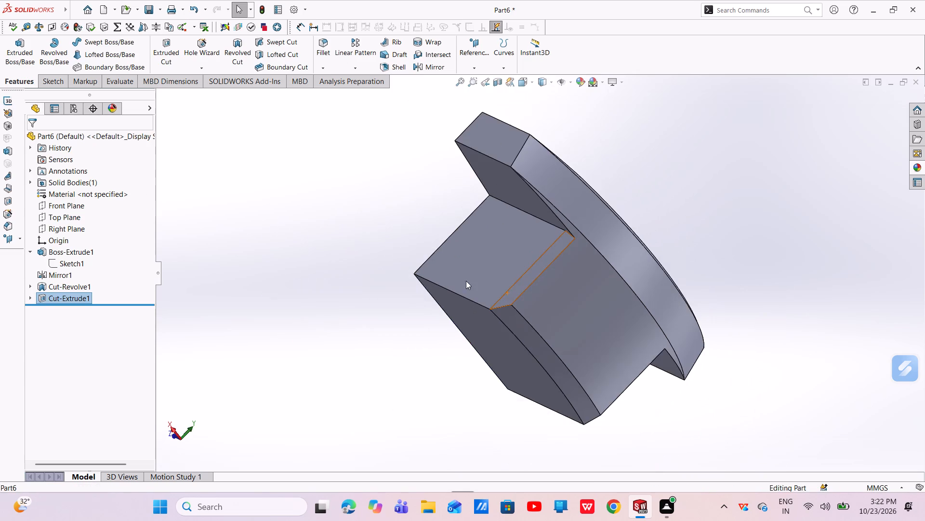
pyautogui.moveTo(510, 301); pyautogui.dragTo(471, 216, button='middle')
pyautogui.scroll(1, 507, 297)
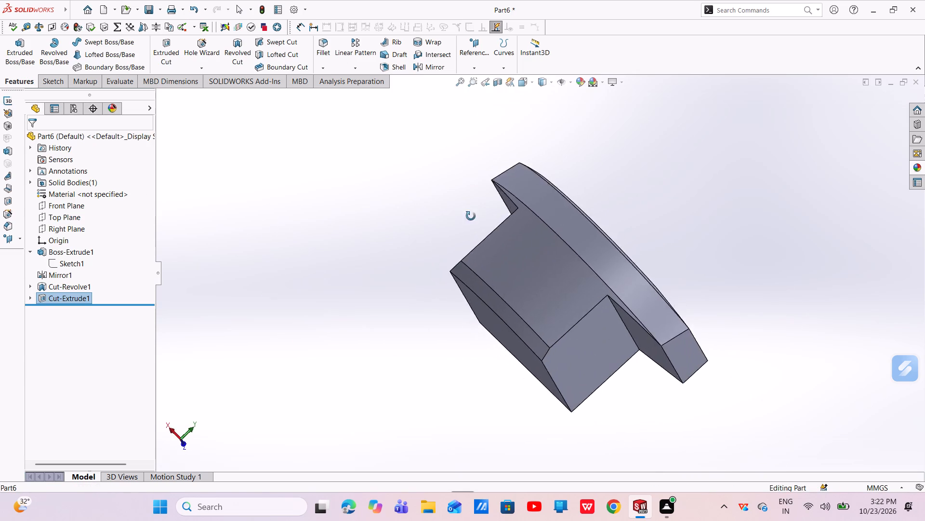
pyautogui.moveTo(471, 216); pyautogui.dragTo(484, 250, button='middle')
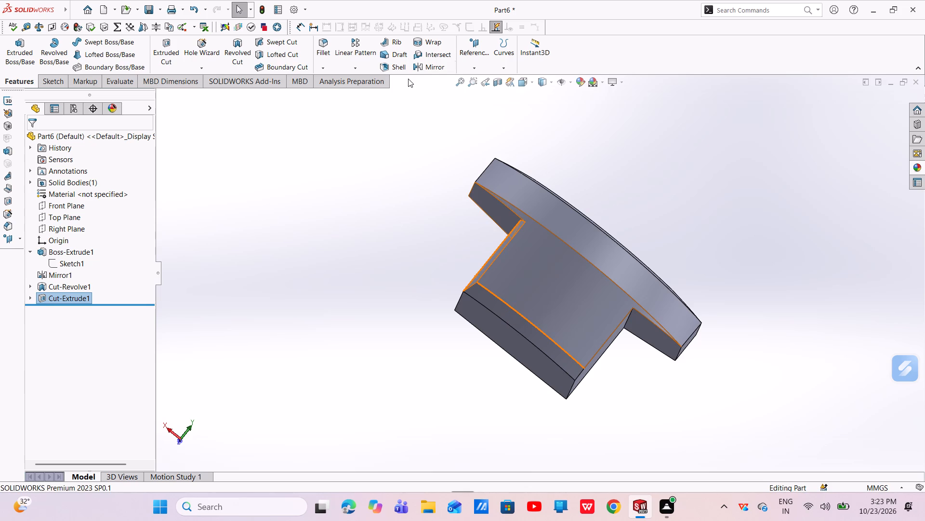
pyautogui.click(432, 70)
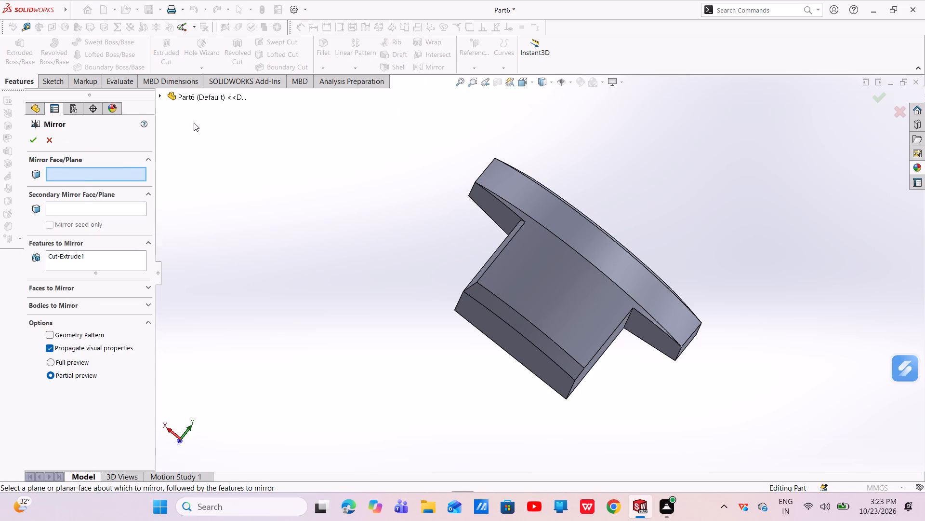
pyautogui.click(207, 100)
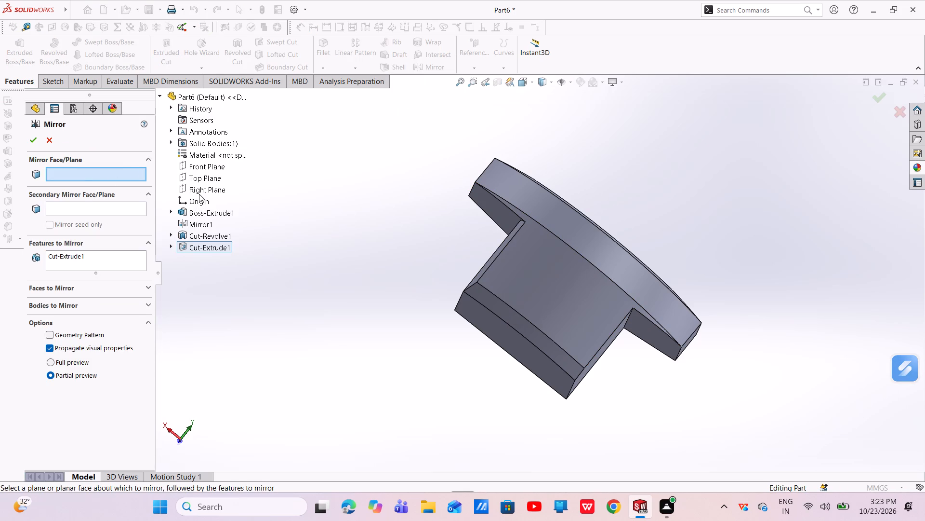
pyautogui.click(200, 167)
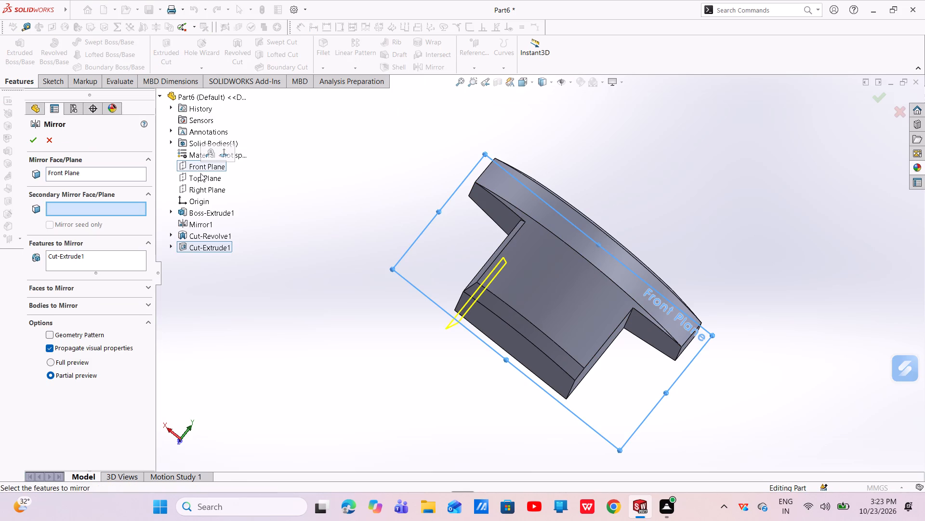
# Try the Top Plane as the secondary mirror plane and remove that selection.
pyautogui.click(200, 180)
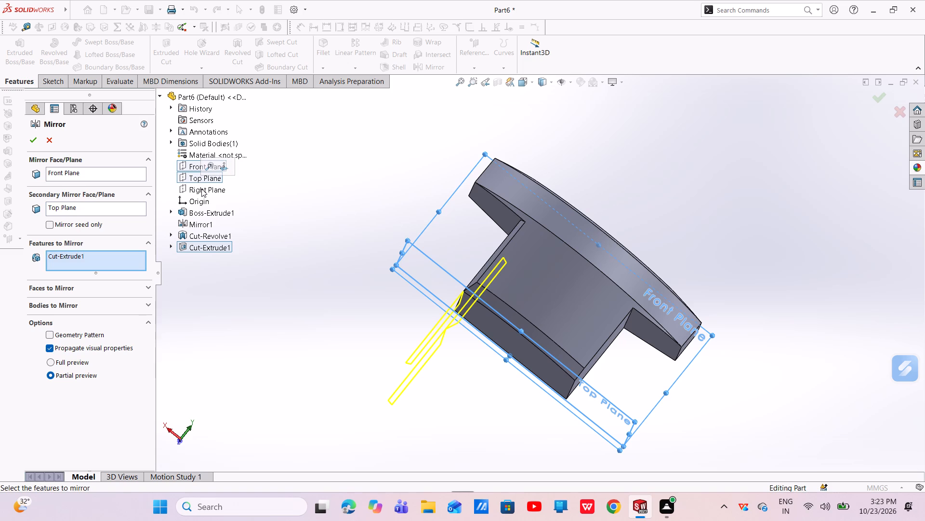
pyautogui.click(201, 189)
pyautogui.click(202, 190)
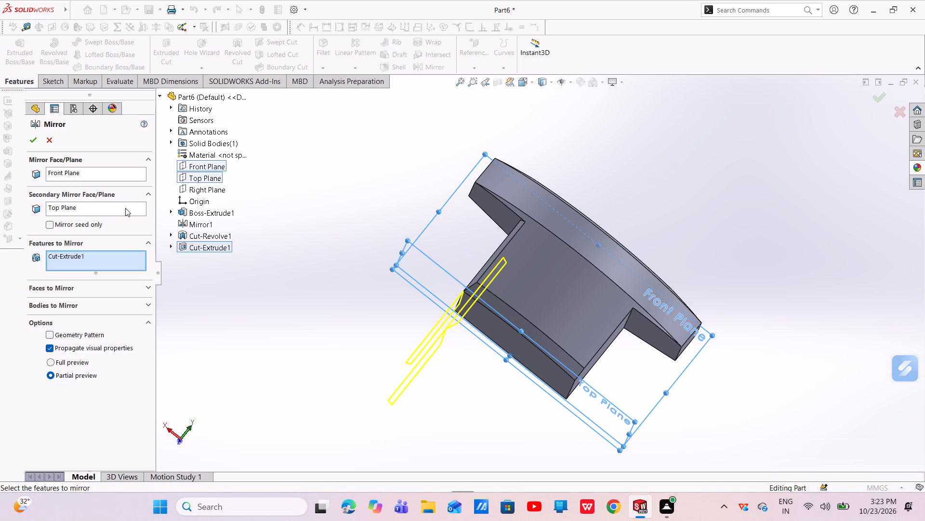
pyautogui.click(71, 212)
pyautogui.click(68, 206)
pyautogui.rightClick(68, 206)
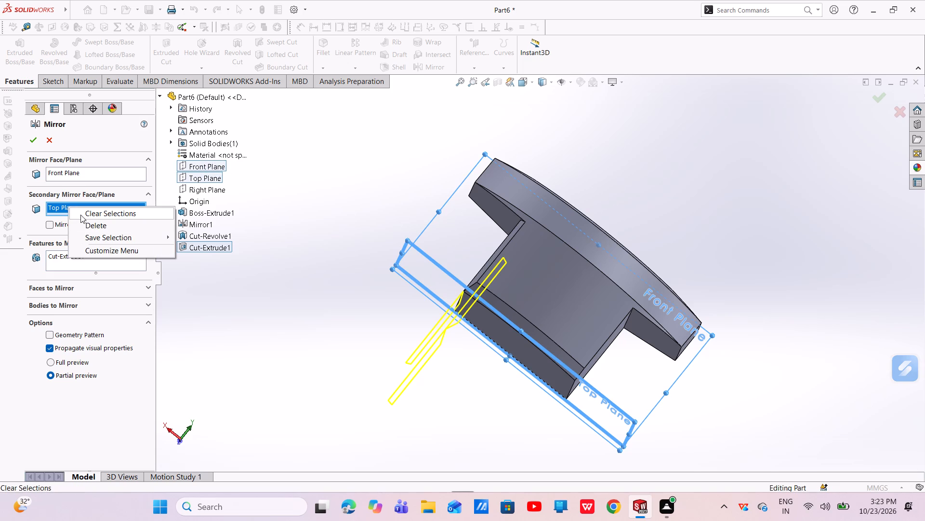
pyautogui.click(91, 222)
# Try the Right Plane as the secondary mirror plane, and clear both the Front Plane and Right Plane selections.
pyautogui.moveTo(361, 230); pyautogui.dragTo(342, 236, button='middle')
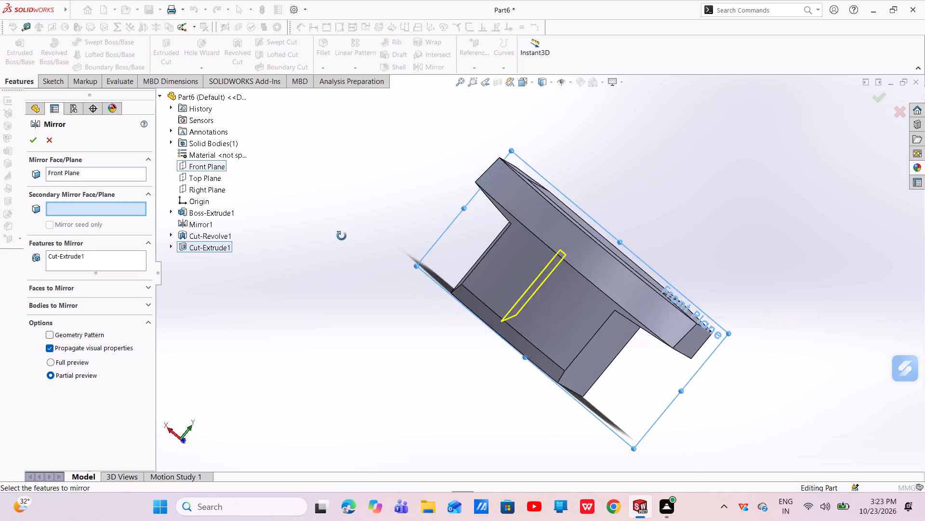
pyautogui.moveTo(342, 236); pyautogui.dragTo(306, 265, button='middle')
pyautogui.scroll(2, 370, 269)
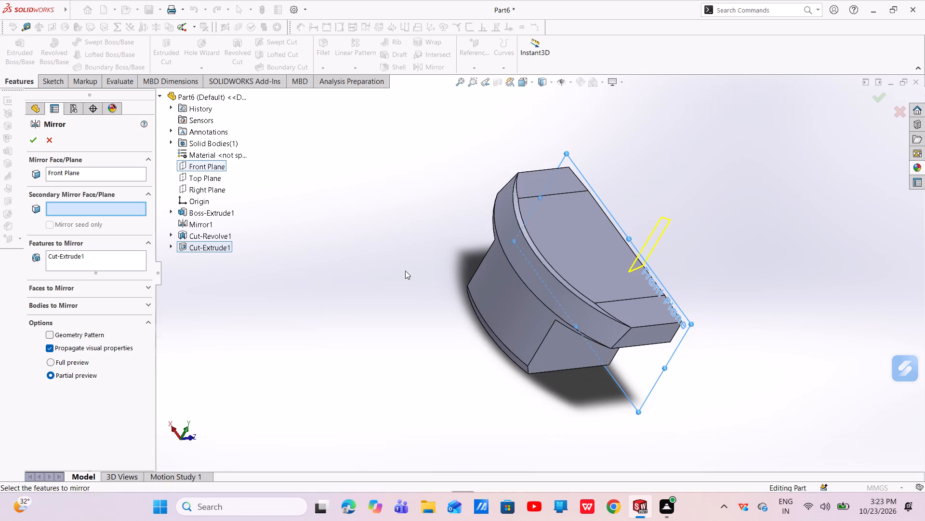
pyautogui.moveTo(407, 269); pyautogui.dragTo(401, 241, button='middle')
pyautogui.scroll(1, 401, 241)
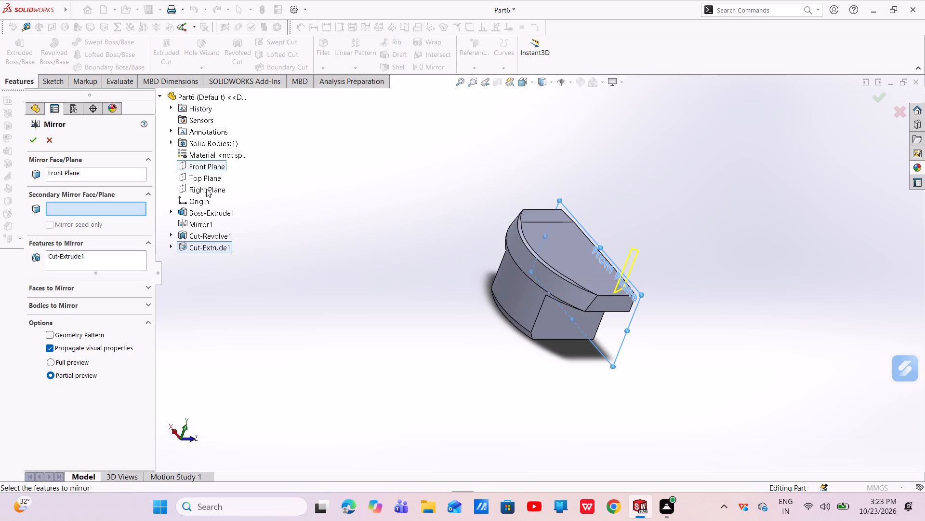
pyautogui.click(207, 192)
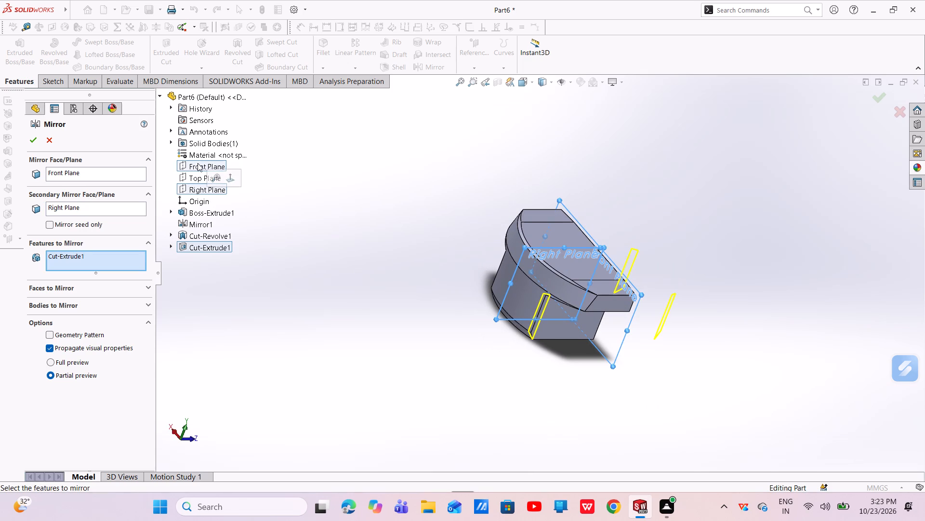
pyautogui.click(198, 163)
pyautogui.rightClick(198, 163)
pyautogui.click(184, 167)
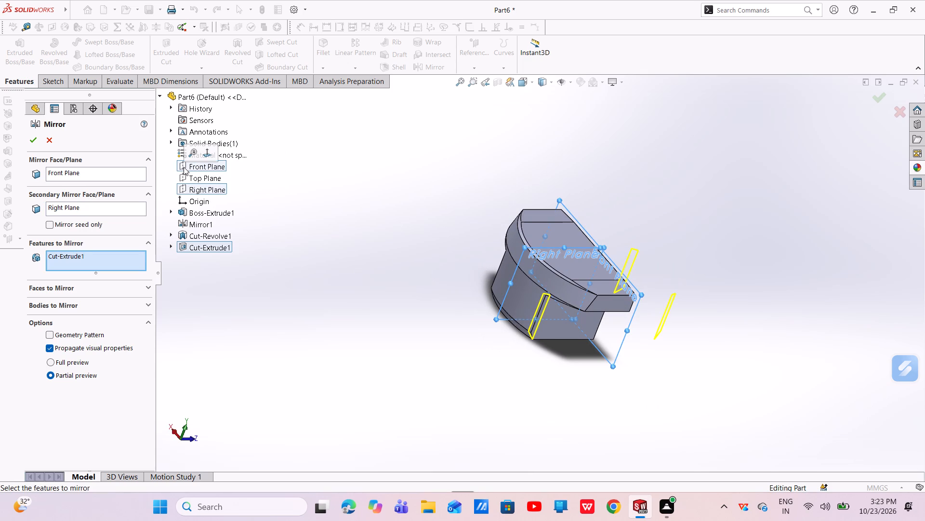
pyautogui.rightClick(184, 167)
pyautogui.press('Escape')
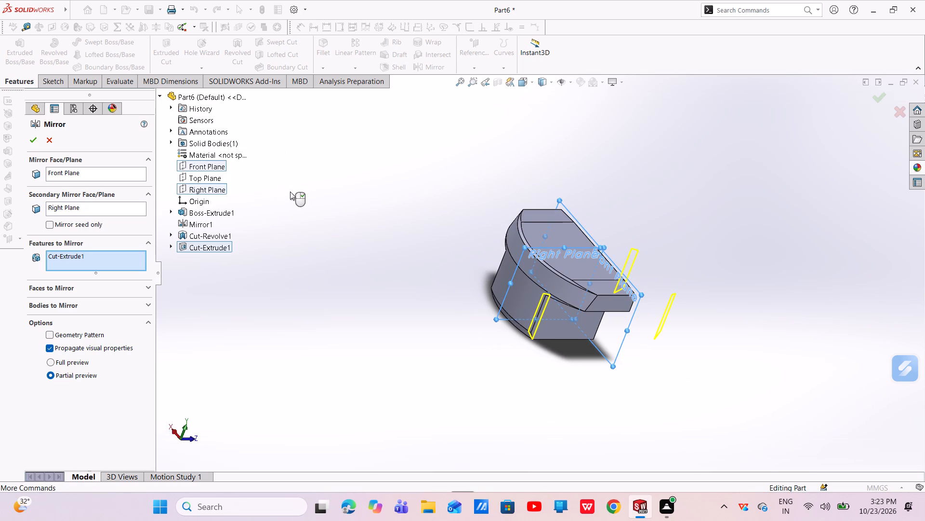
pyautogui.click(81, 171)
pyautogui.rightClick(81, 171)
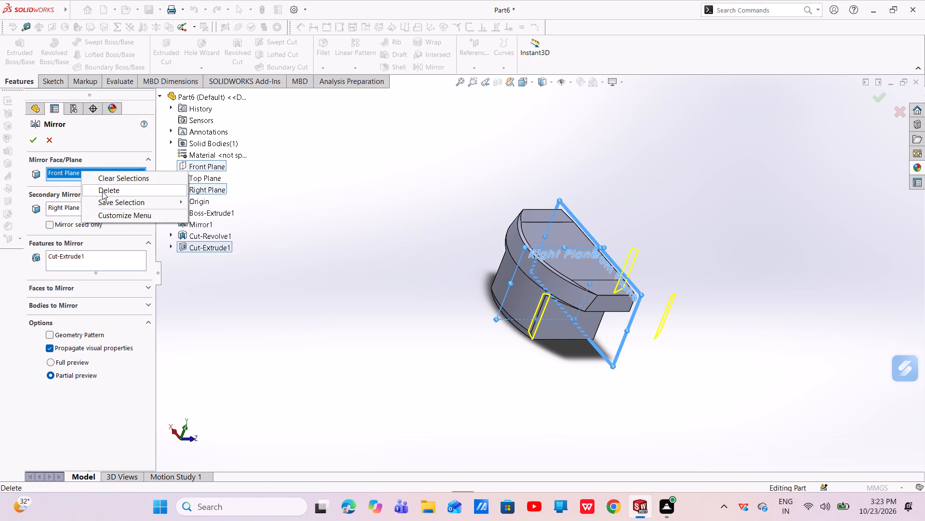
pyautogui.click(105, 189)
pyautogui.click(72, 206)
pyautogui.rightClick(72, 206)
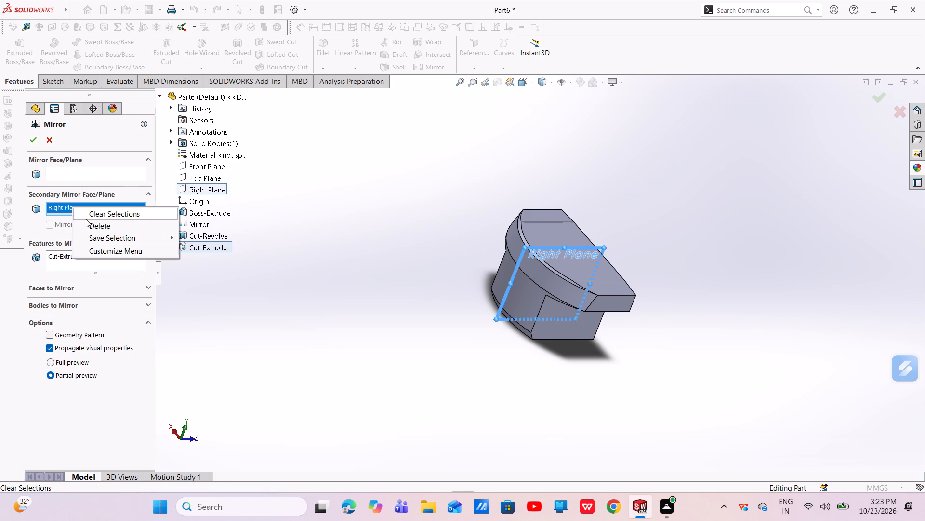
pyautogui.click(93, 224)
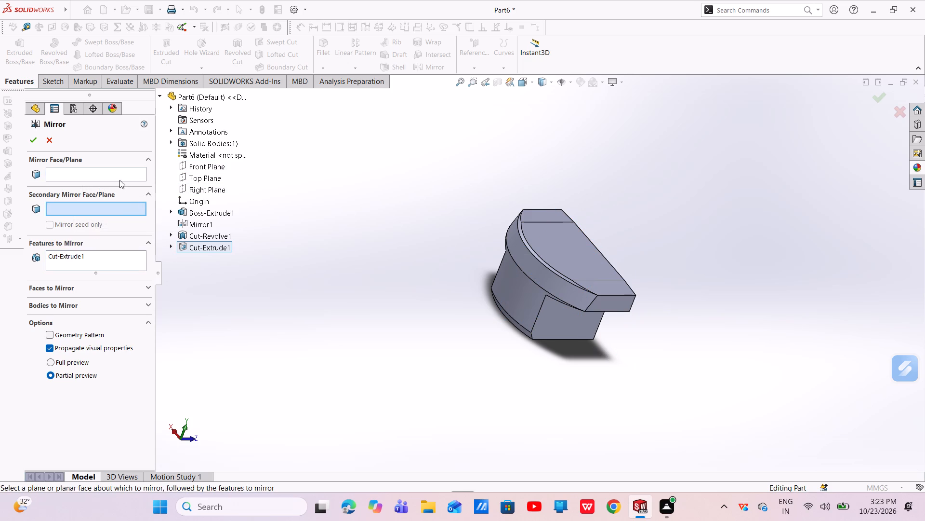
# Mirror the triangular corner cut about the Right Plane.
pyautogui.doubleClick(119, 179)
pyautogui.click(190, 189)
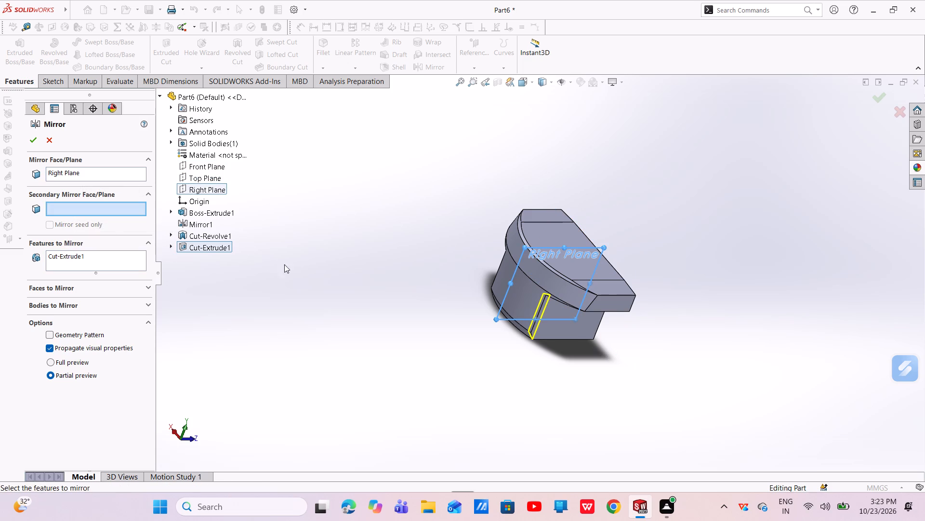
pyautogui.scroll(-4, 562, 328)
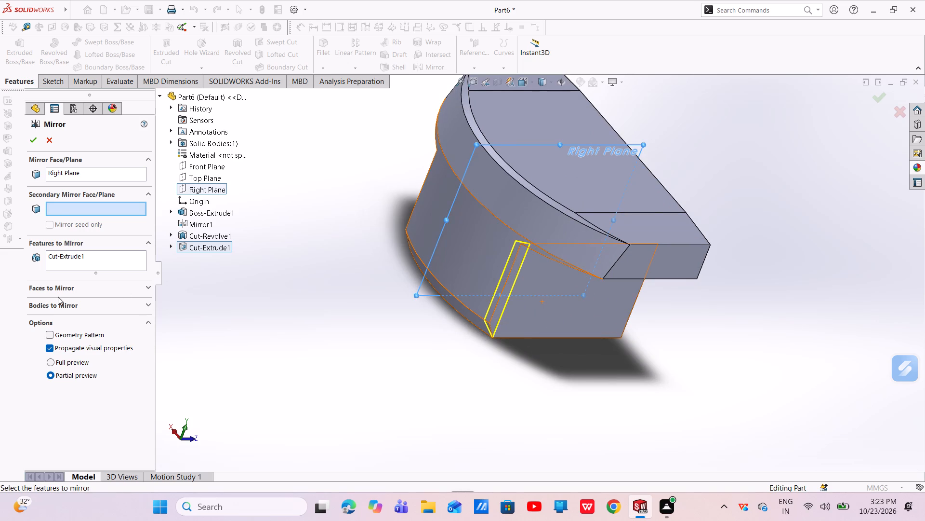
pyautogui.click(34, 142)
# Examine the mirrored corner cut where it meets the underside of the flange, and review the mirror feature's definition.
pyautogui.scroll(-4, 530, 276)
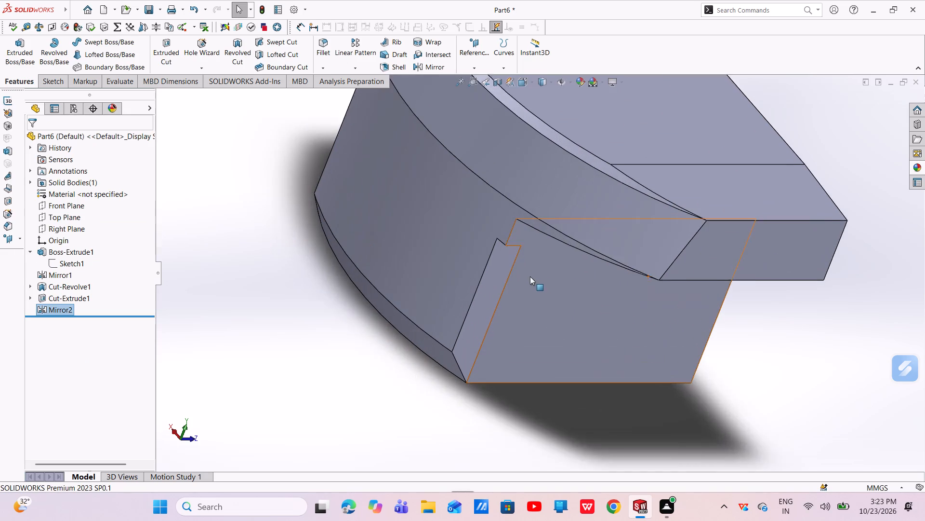
pyautogui.moveTo(538, 250); pyautogui.dragTo(608, 161, button='middle')
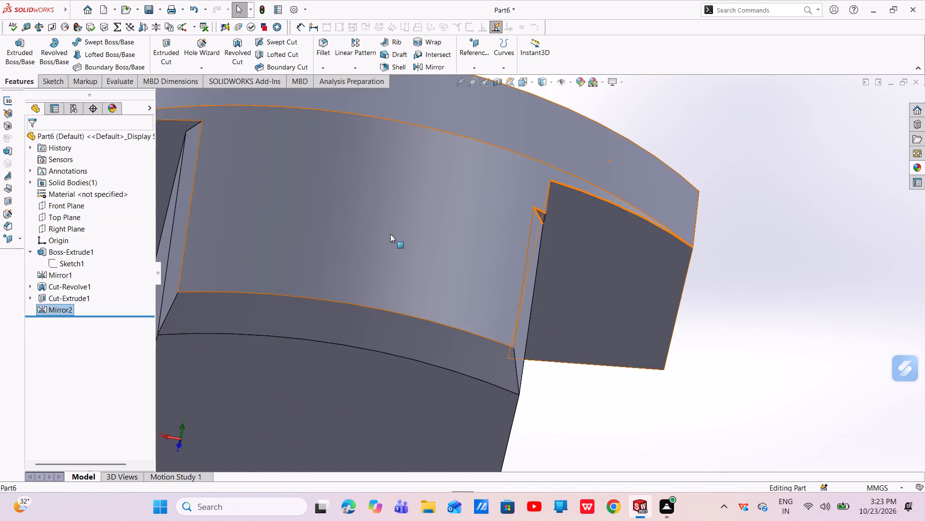
pyautogui.scroll(2, 389, 233)
pyautogui.moveTo(520, 242); pyautogui.dragTo(494, 243, button='middle')
pyautogui.scroll(-2, 494, 243)
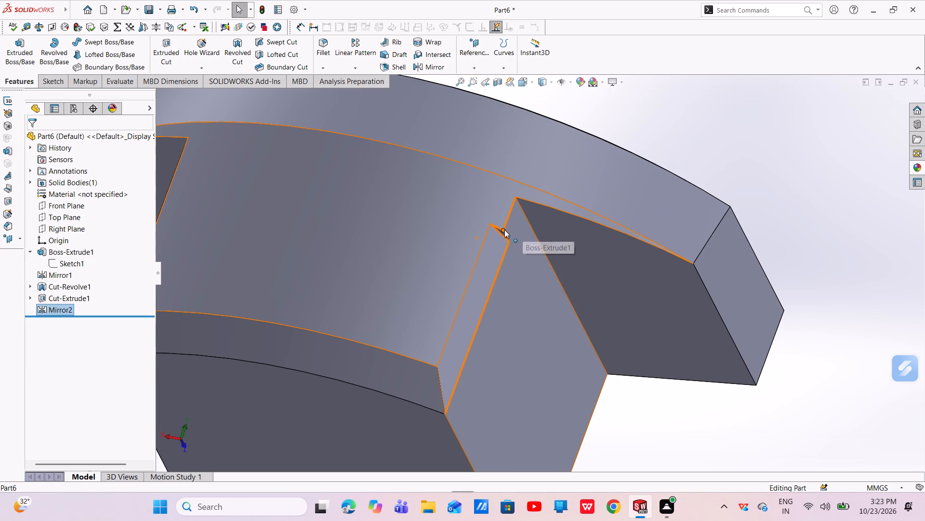
pyautogui.click(502, 234)
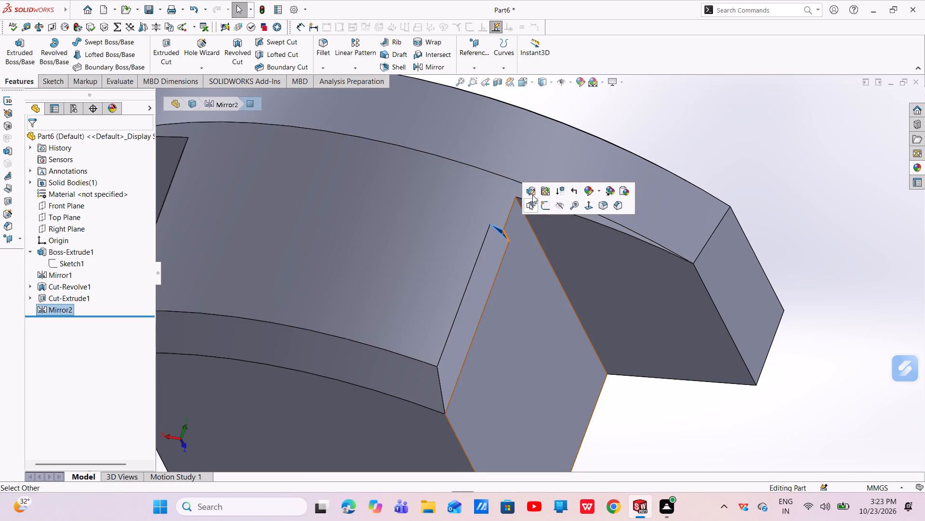
pyautogui.click(532, 193)
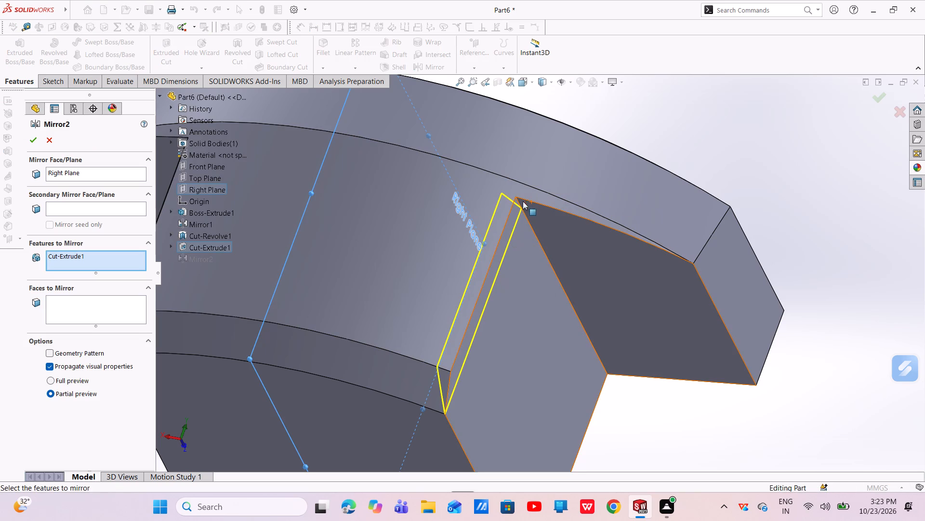
pyautogui.click(33, 138)
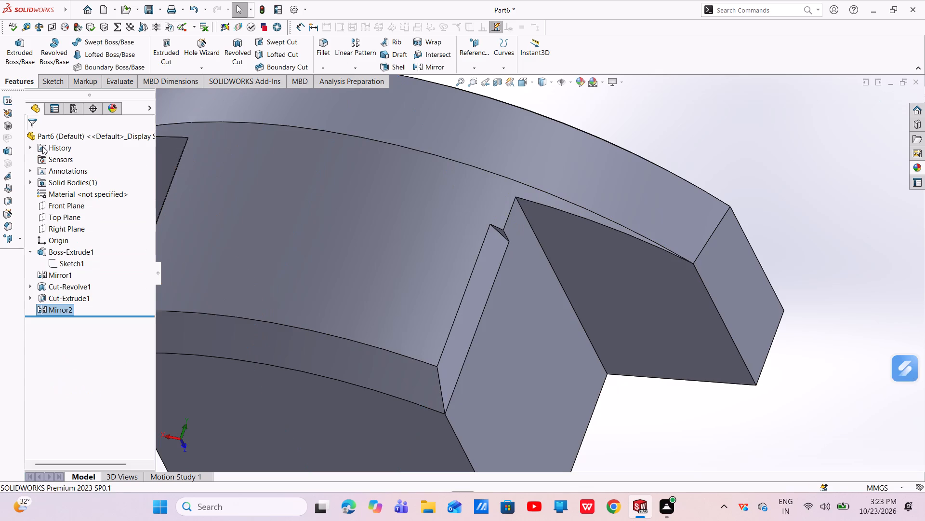
pyautogui.scroll(-2, 477, 298)
pyautogui.scroll(6, 475, 297)
pyautogui.moveTo(481, 287); pyautogui.dragTo(454, 281, button='middle')
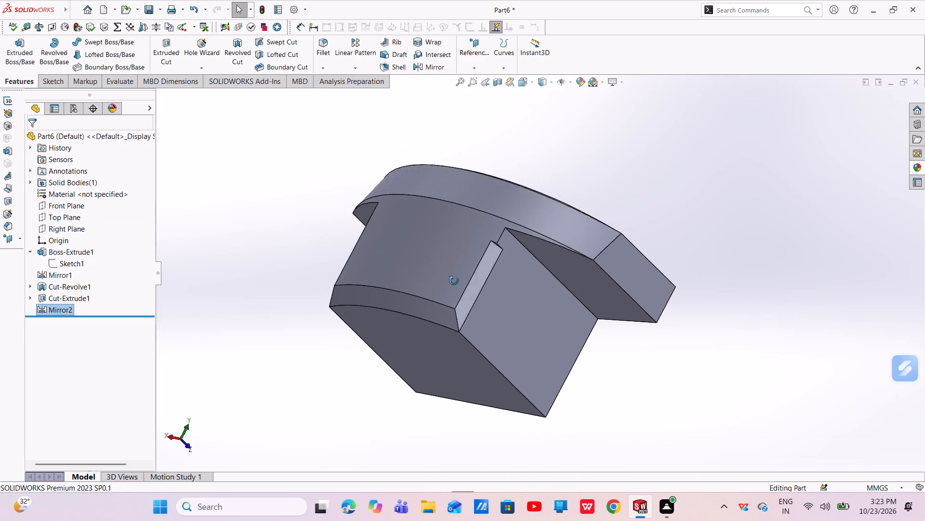
pyautogui.moveTo(454, 281); pyautogui.dragTo(511, 343, button='middle')
pyautogui.scroll(-2, 541, 288)
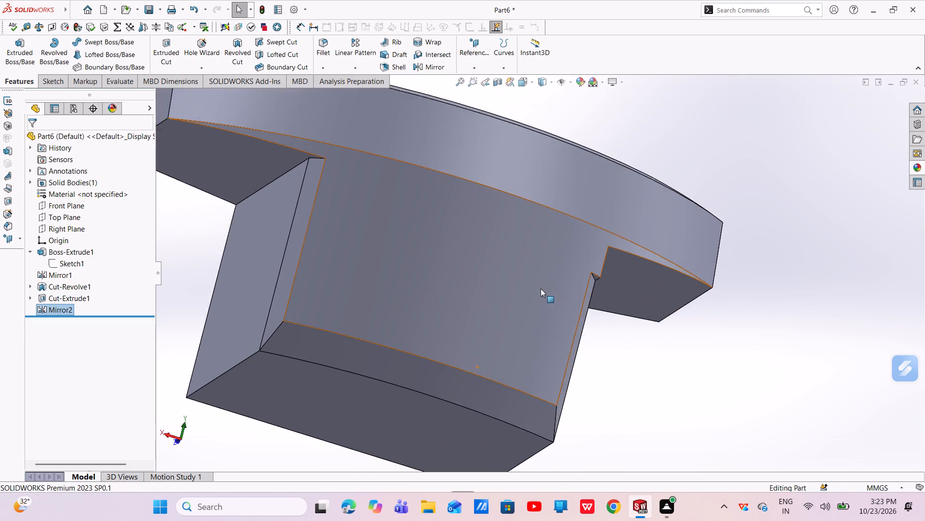
pyautogui.scroll(-2, 541, 288)
pyautogui.moveTo(557, 302); pyautogui.dragTo(515, 283, button='middle')
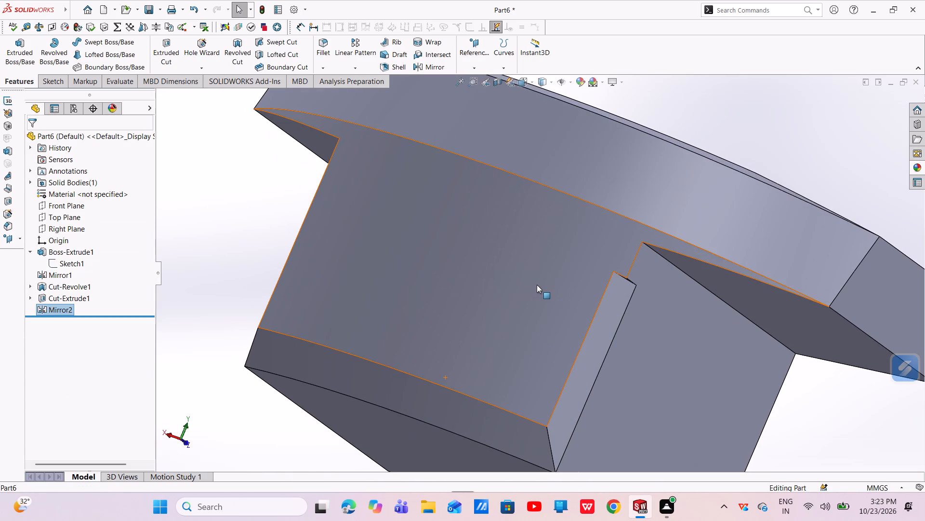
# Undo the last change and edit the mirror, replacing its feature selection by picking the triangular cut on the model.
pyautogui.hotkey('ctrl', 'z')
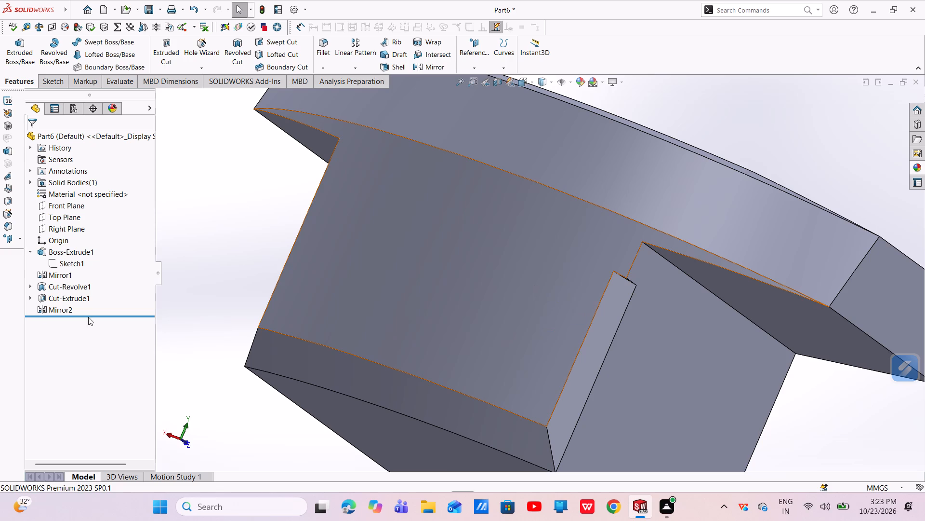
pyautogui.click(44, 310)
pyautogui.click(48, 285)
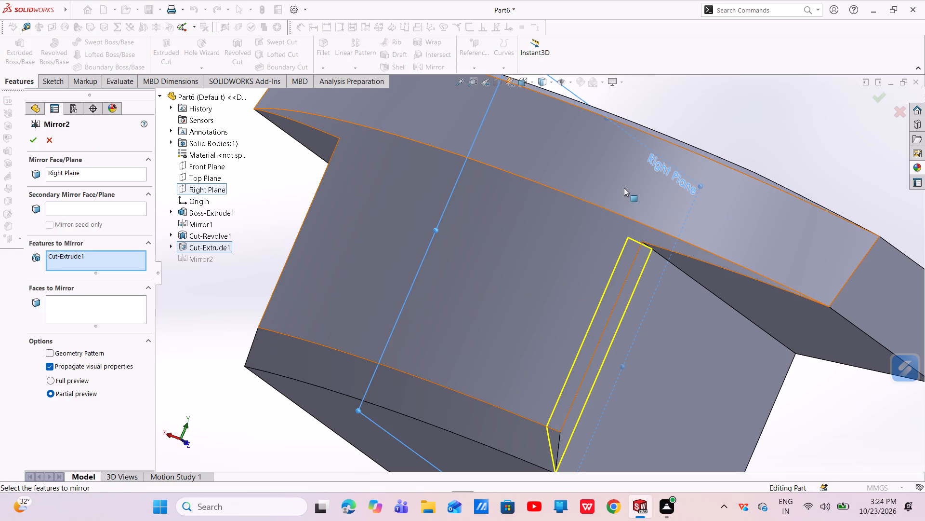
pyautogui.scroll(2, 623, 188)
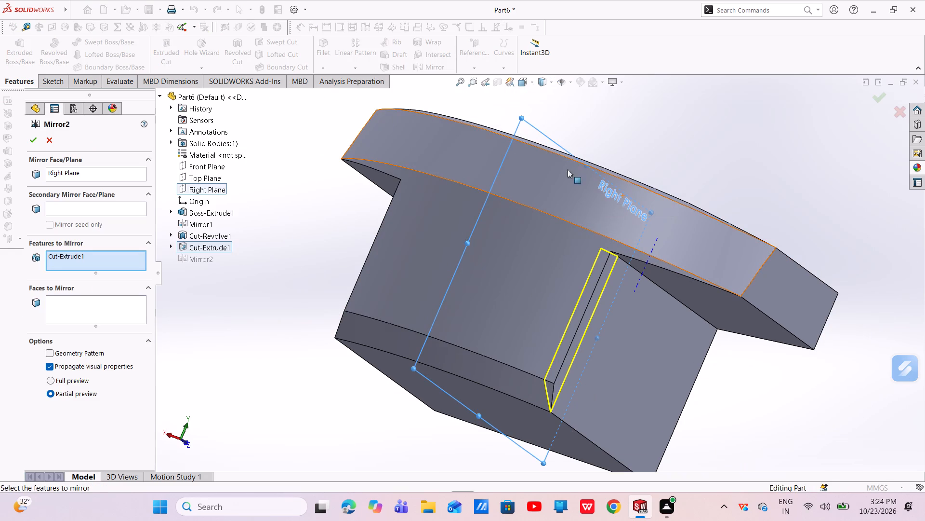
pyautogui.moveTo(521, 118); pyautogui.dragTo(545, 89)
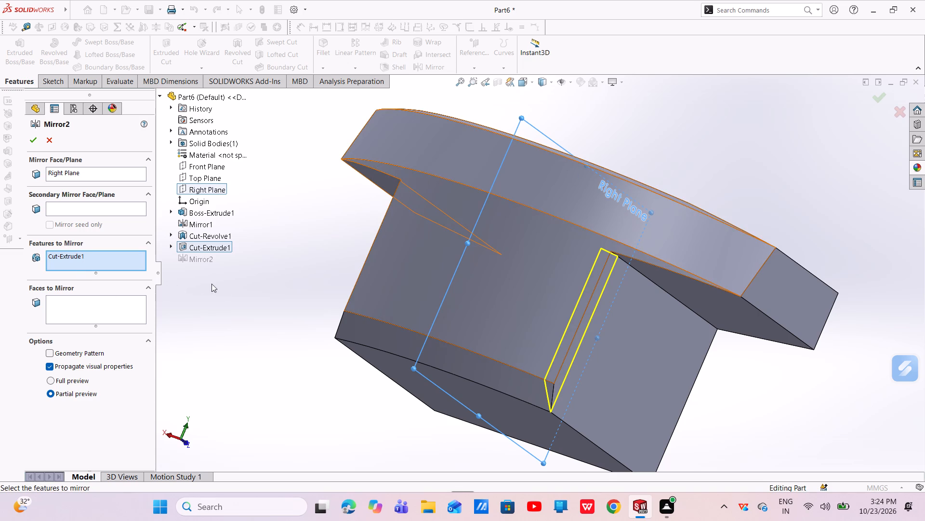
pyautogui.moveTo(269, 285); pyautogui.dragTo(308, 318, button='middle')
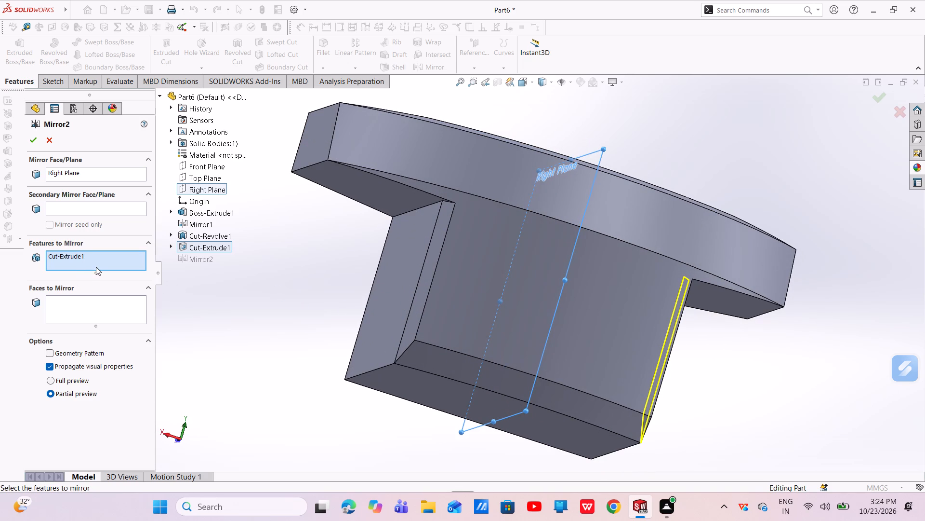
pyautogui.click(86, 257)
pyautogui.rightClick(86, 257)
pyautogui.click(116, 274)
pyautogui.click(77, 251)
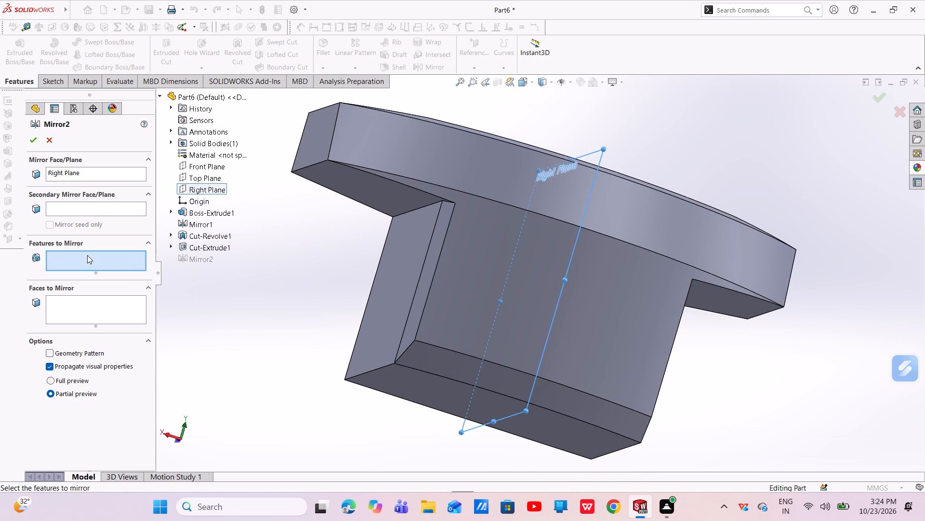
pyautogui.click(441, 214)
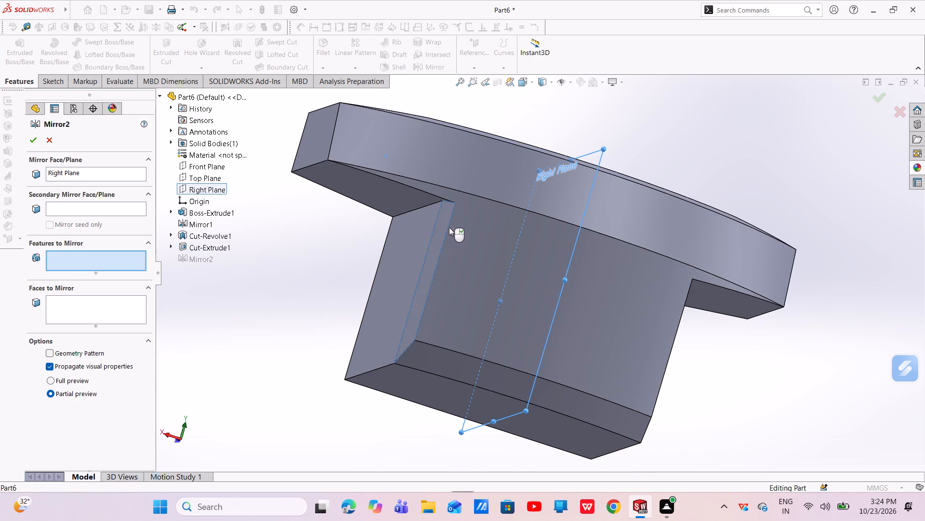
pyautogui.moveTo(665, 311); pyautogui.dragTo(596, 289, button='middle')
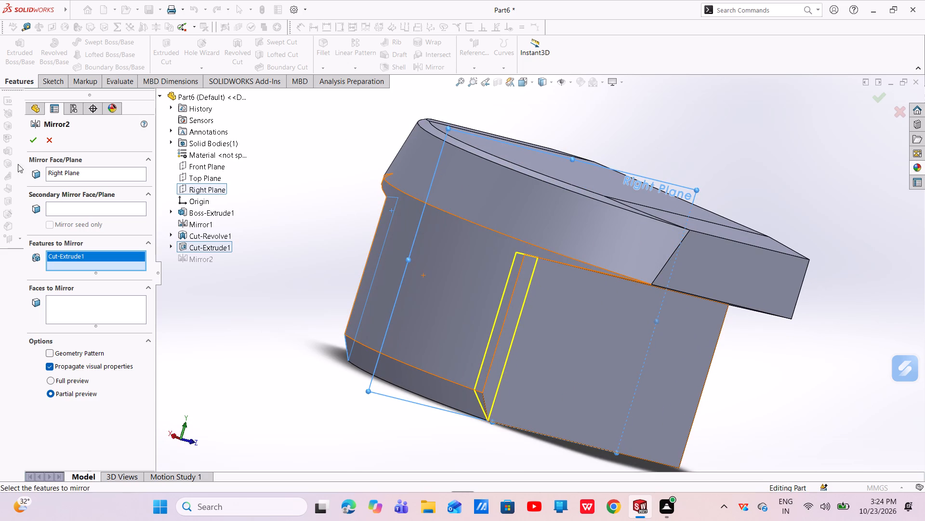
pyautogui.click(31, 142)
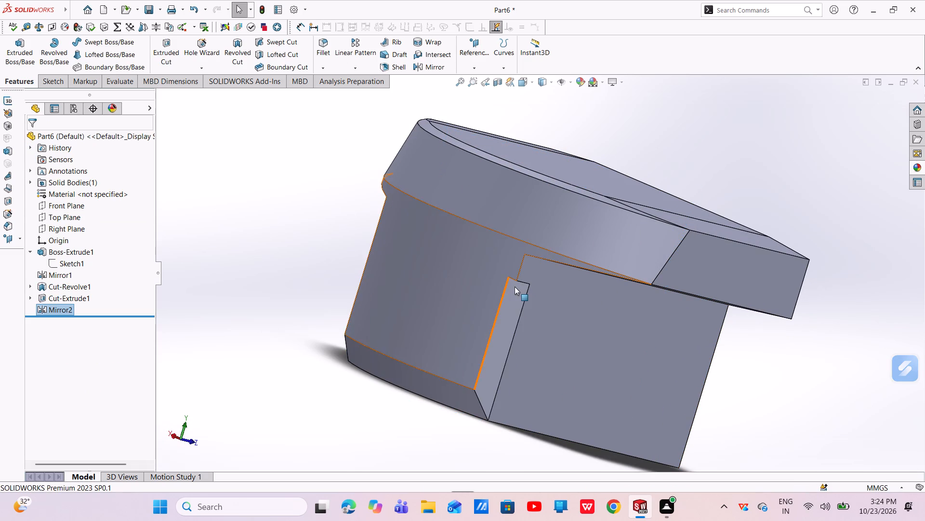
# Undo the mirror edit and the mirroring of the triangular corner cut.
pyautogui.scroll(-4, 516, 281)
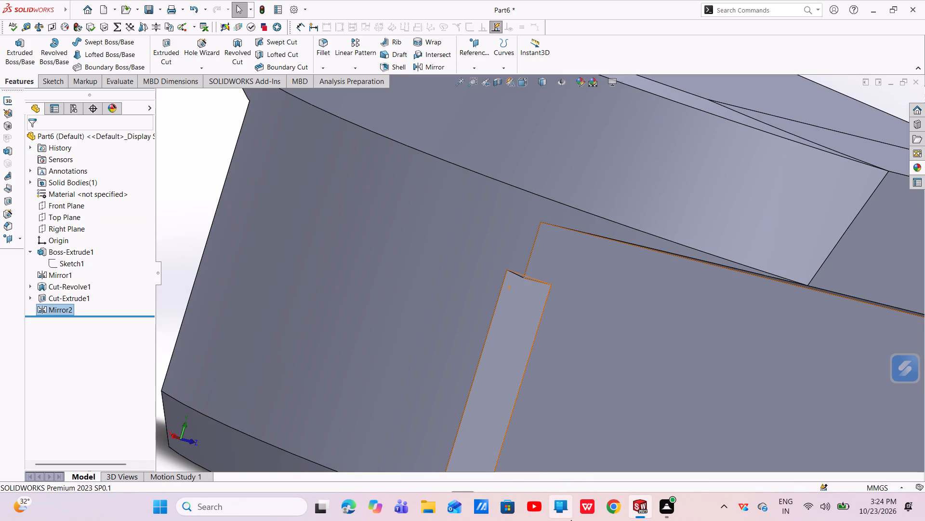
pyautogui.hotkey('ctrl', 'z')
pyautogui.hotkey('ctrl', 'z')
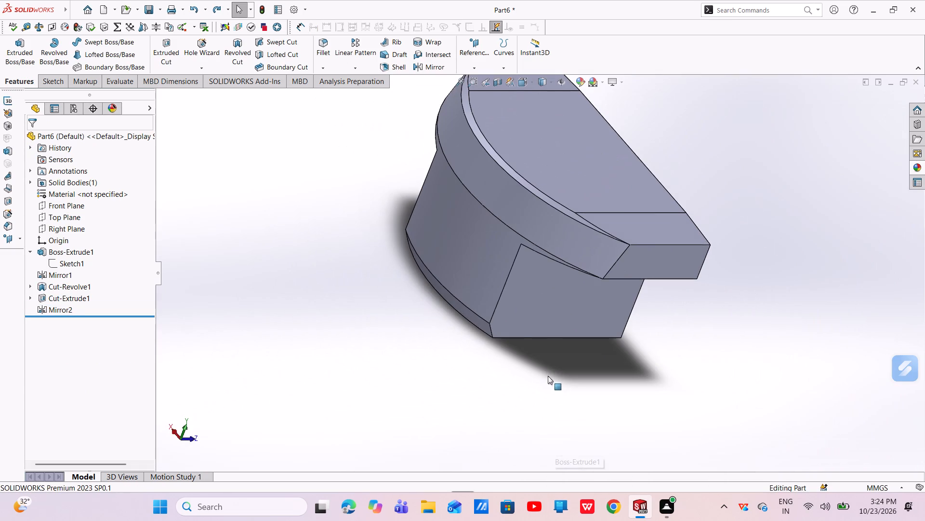
# Start a new sketch on the stem's flat side face opposite the existing triangular corner cut.
pyautogui.click(544, 312)
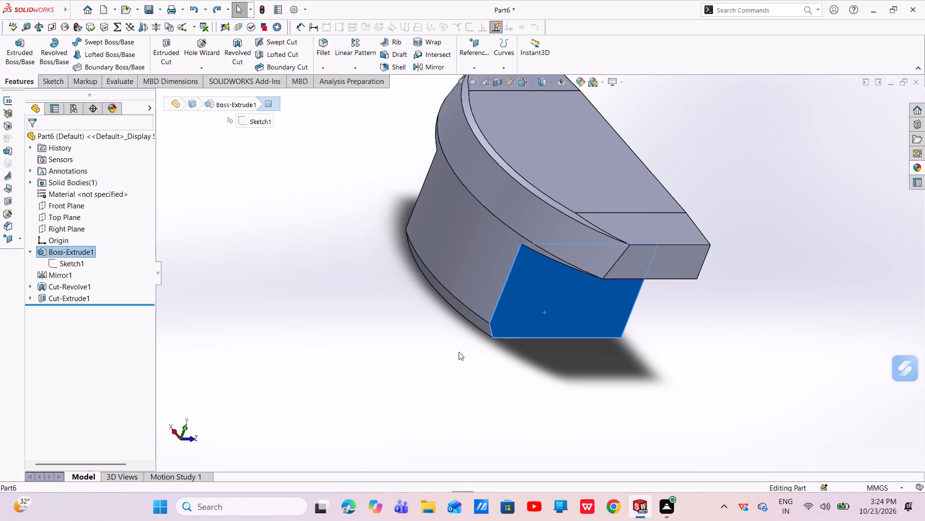
pyautogui.moveTo(475, 350); pyautogui.dragTo(509, 369, button='middle')
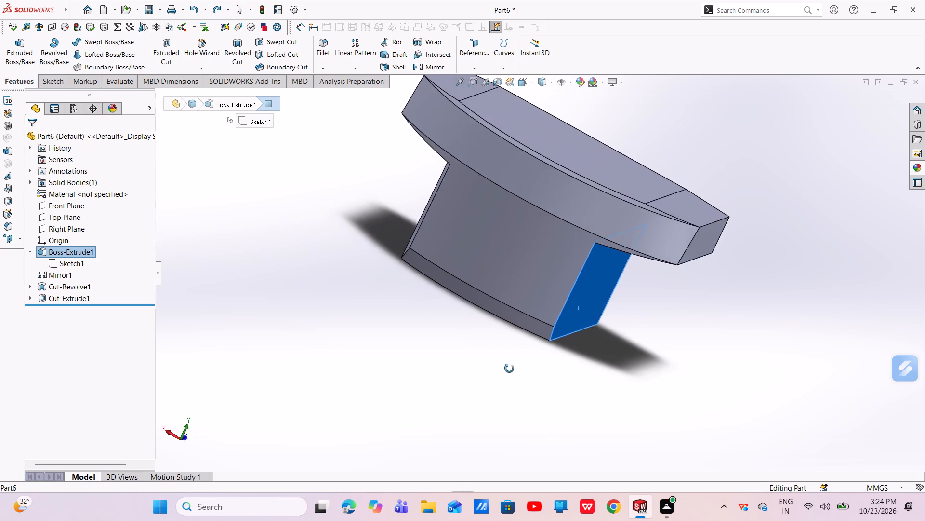
pyautogui.moveTo(509, 369); pyautogui.dragTo(482, 340, button='middle')
pyautogui.click(565, 285)
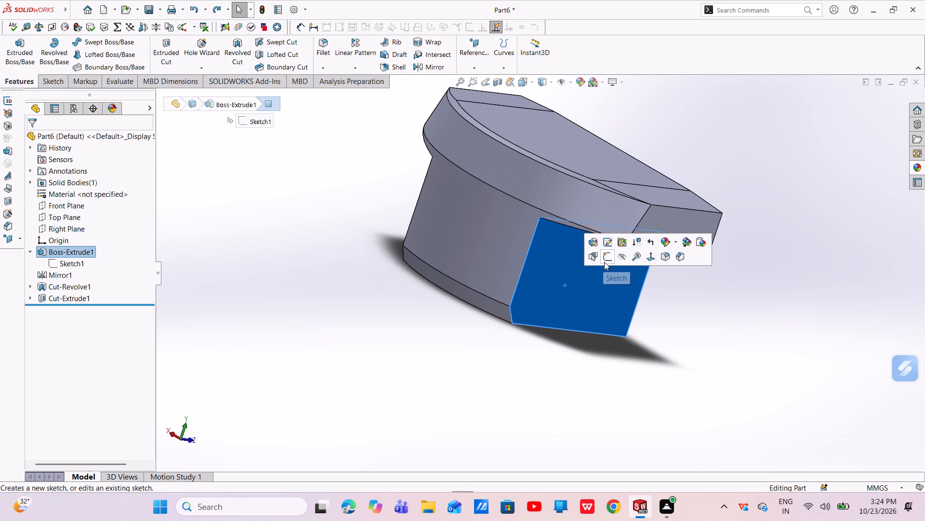
pyautogui.click(605, 261)
pyautogui.scroll(-1, 473, 314)
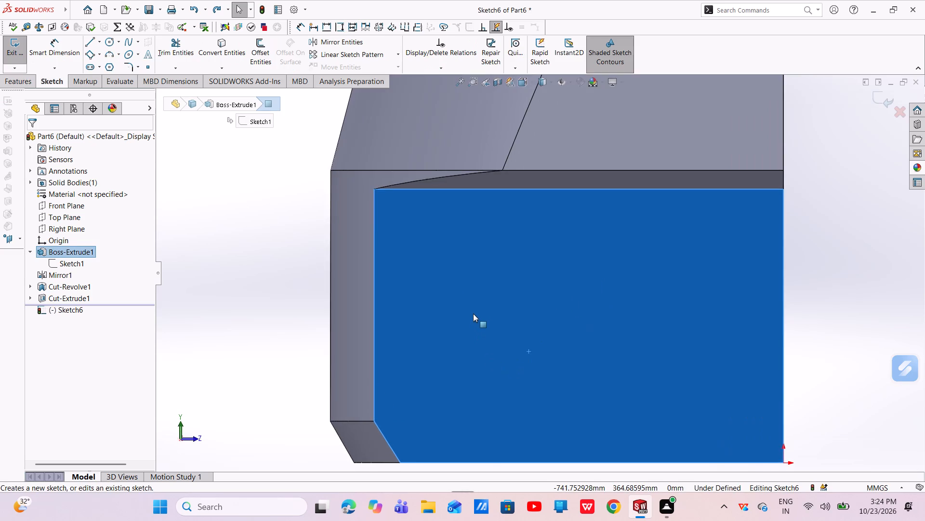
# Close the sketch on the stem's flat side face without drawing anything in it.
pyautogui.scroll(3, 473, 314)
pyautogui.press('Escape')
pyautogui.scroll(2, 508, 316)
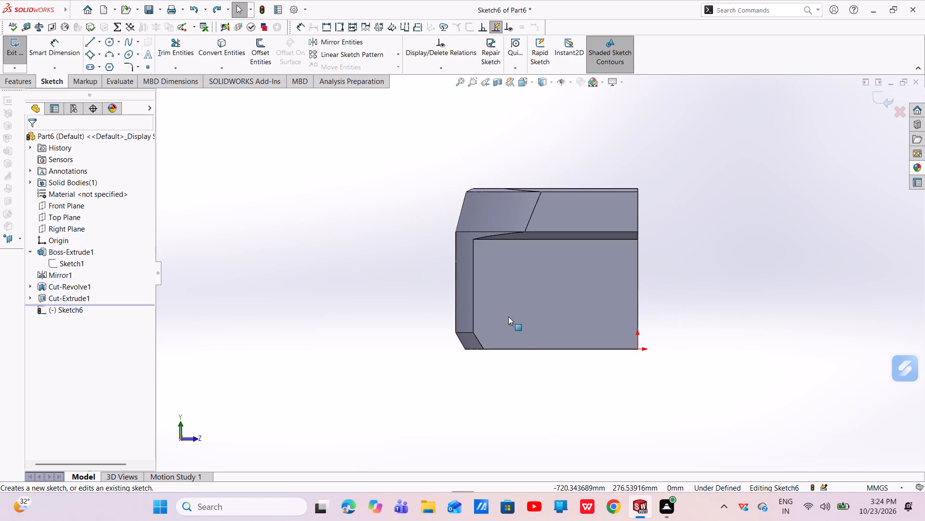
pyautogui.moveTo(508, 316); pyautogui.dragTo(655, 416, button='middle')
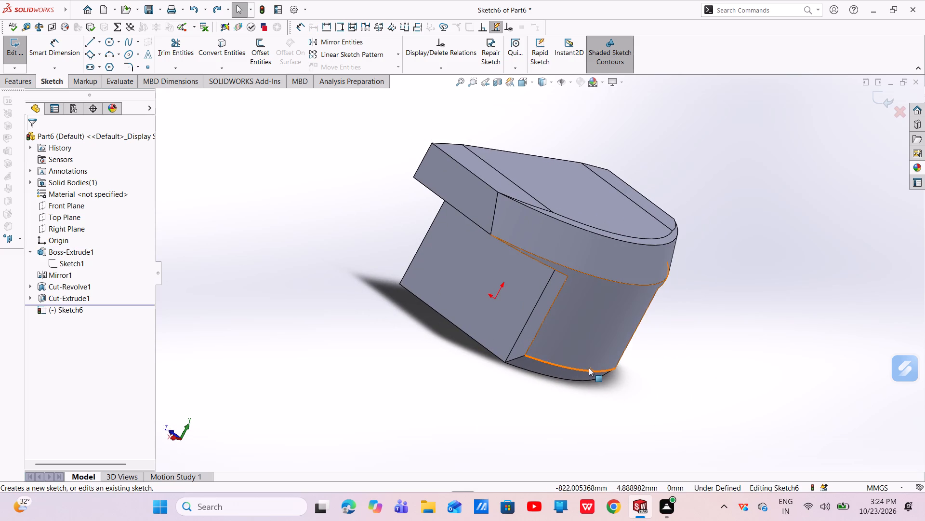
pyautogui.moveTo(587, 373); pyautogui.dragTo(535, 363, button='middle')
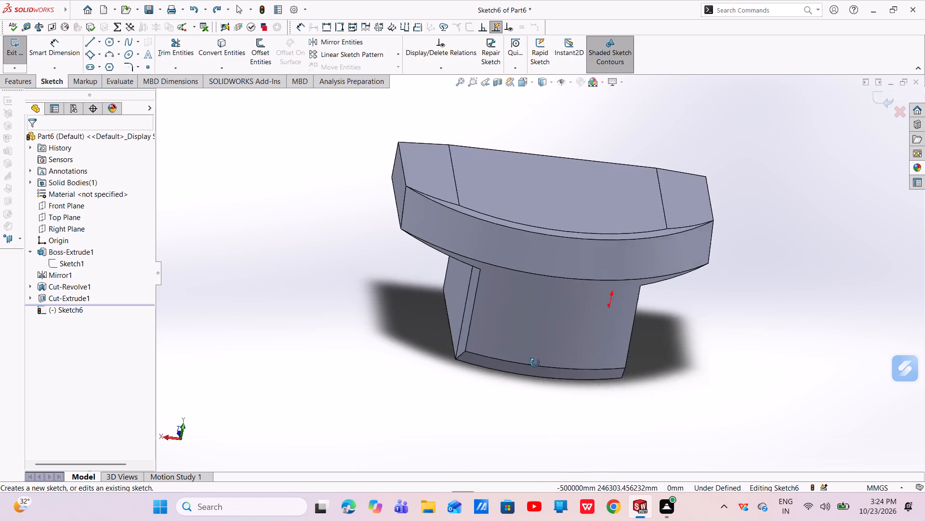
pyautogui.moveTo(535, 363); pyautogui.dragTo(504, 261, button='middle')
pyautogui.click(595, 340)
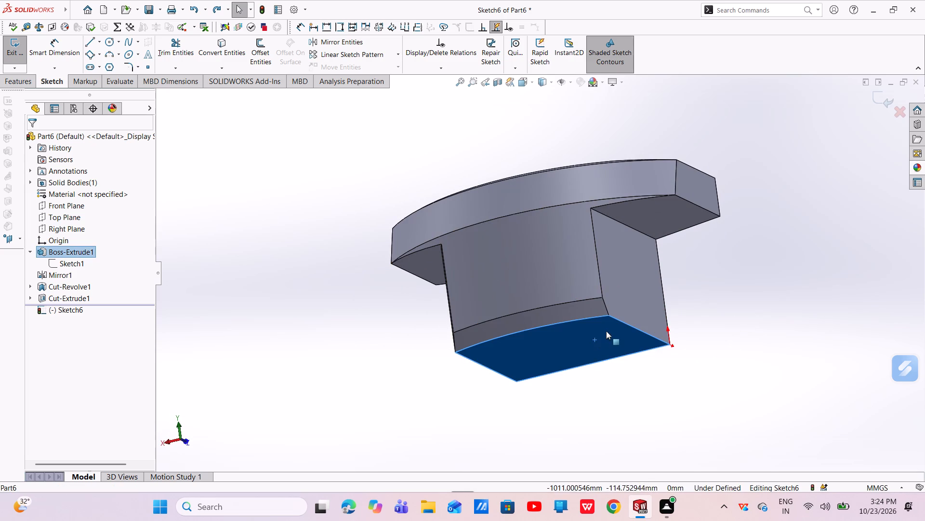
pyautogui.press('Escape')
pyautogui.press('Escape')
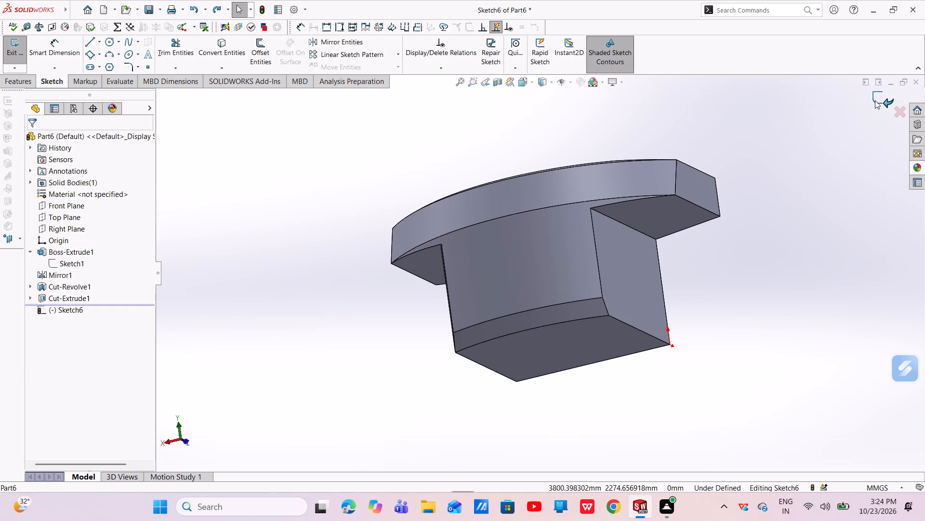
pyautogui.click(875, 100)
# Start a sketch on the stem's bottom face and convert the short straight edge at its uncut rounded-end corner into sketch geometry.
pyautogui.click(598, 344)
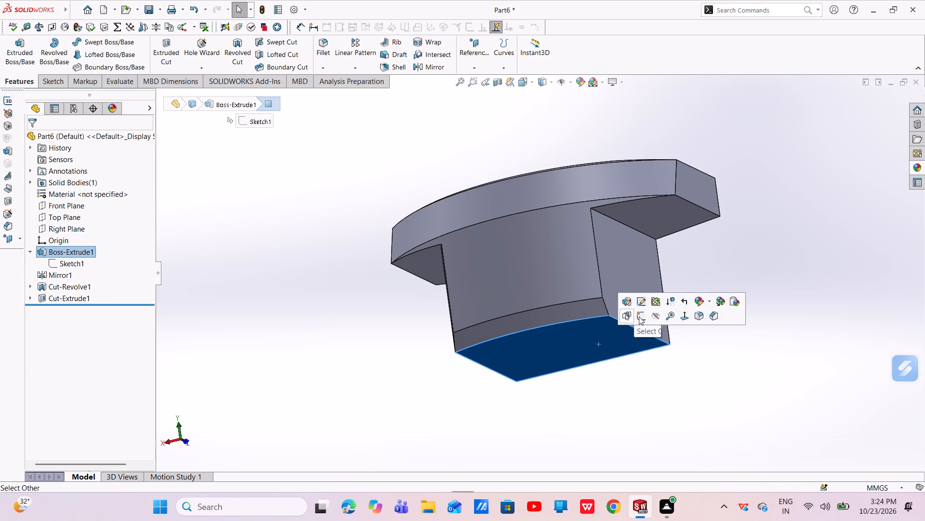
pyautogui.click(641, 316)
pyautogui.scroll(-2, 451, 356)
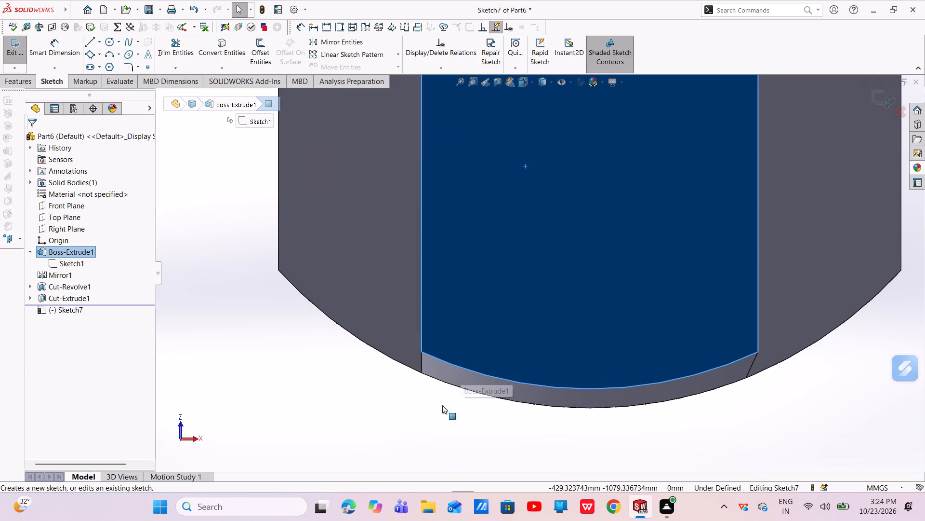
pyautogui.press('Escape')
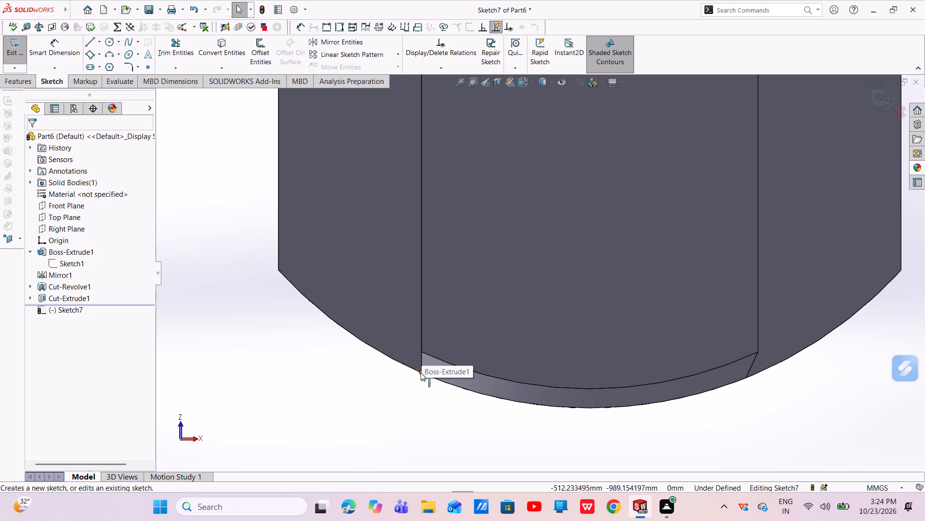
pyautogui.scroll(2, 423, 398)
pyautogui.scroll(-5, 473, 338)
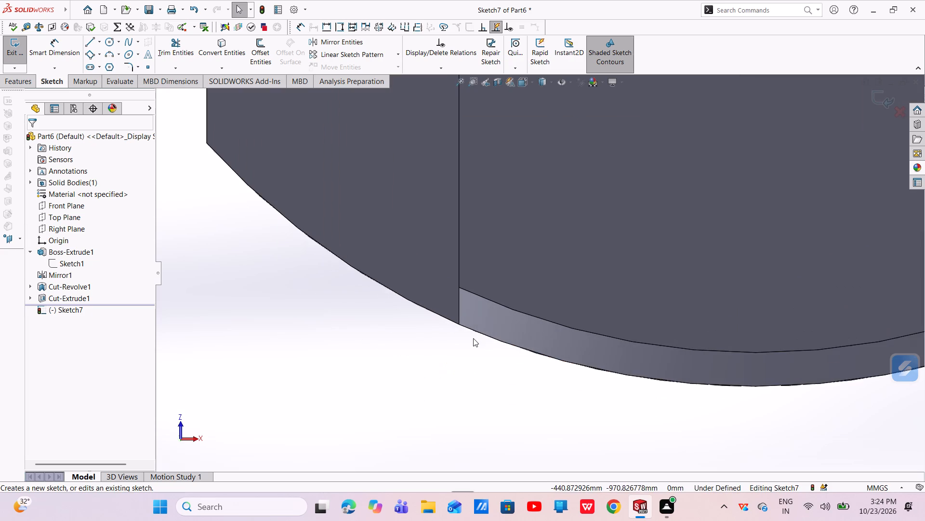
pyautogui.click(459, 308)
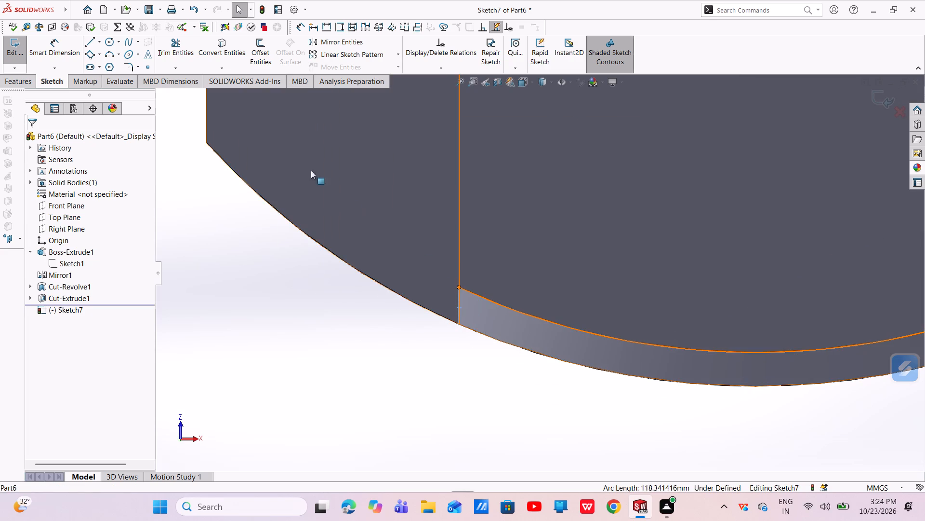
pyautogui.click(226, 50)
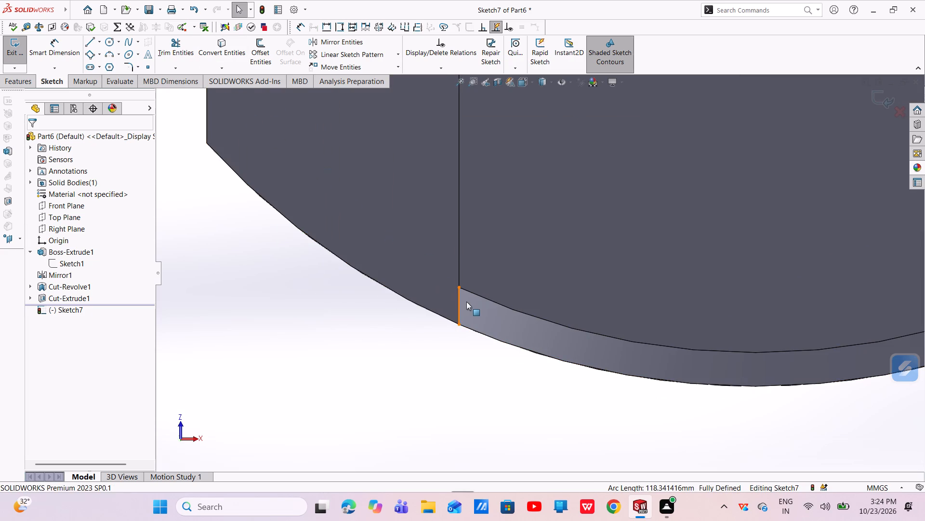
# Draw a slanted line about 88 mm long from the converted edge's inner end to the outer arc, and convert that arc edge.
pyautogui.scroll(-1, 466, 302)
pyautogui.click(87, 41)
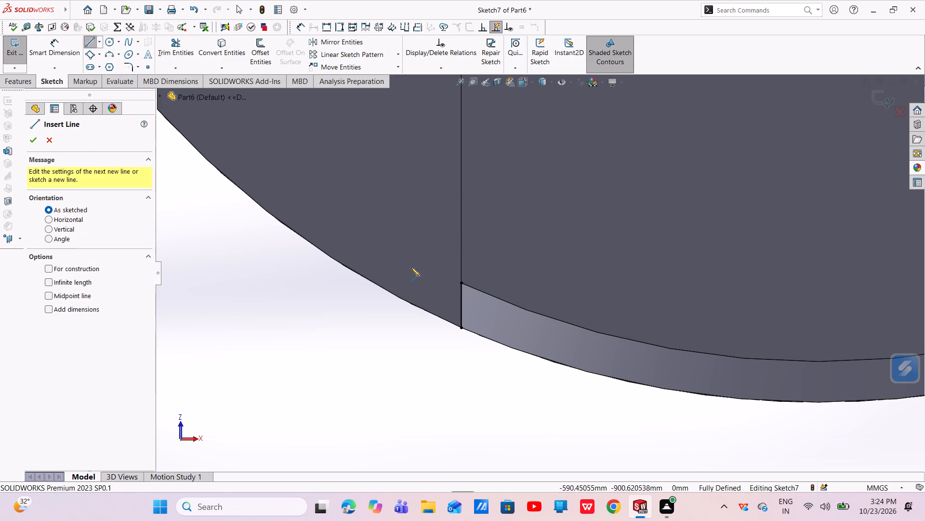
pyautogui.click(461, 283)
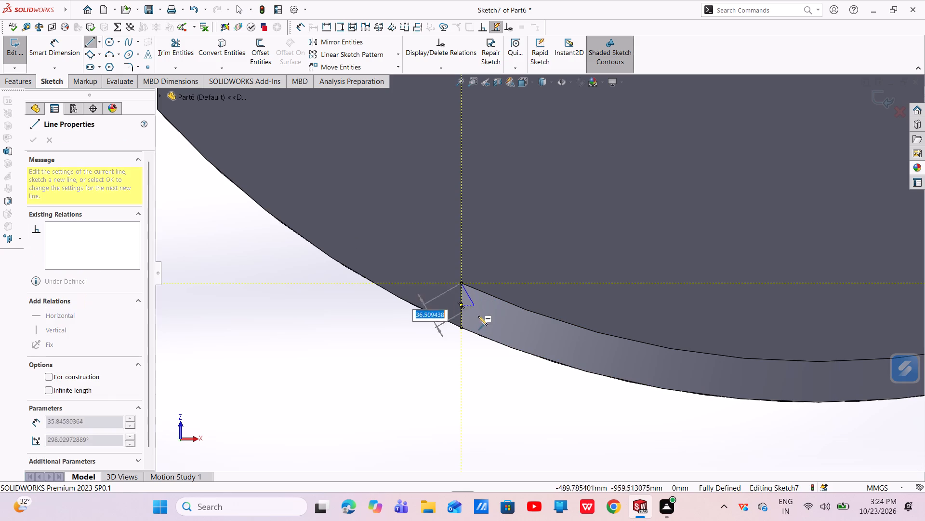
pyautogui.click(489, 339)
pyautogui.rightClick(489, 339)
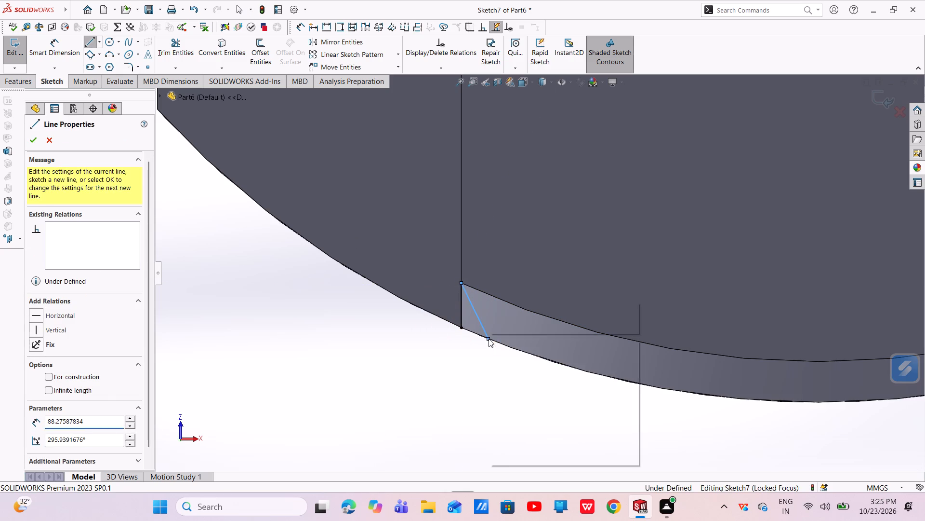
pyautogui.click(502, 345)
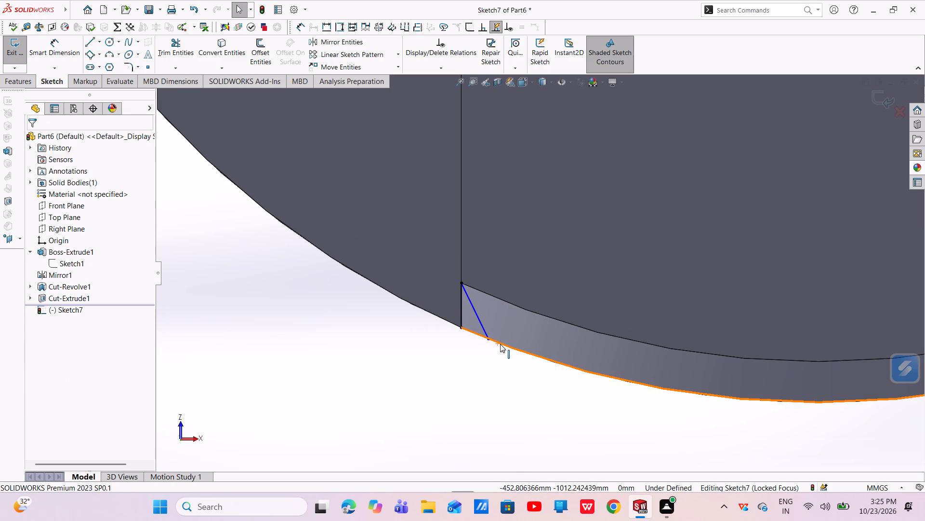
pyautogui.click(500, 344)
pyautogui.click(225, 50)
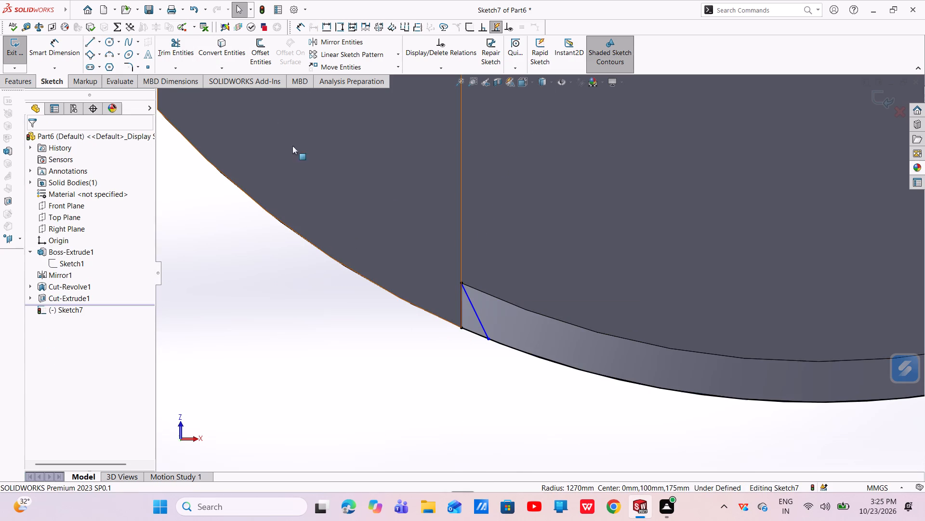
pyautogui.press('Escape')
# Dimension the angle between the converted straight edge and the slanted line as 25°.
pyautogui.click(59, 55)
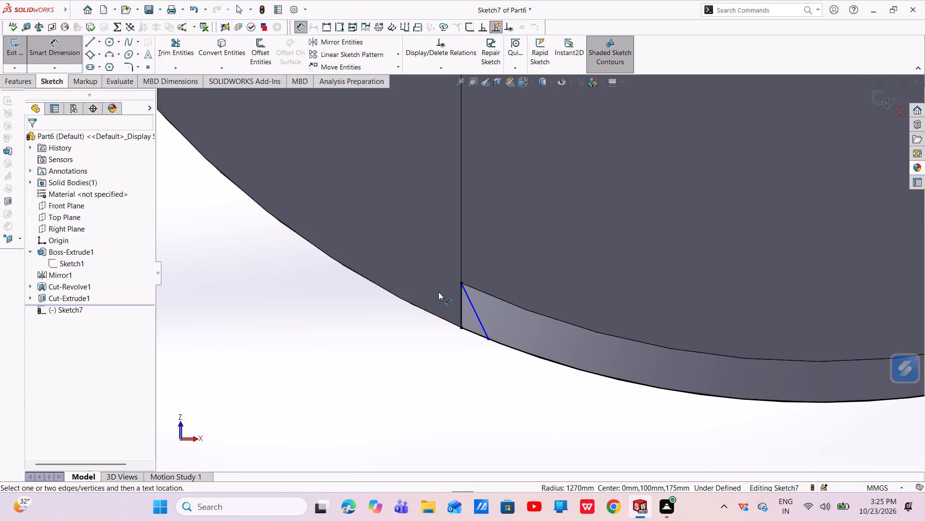
pyautogui.click(459, 312)
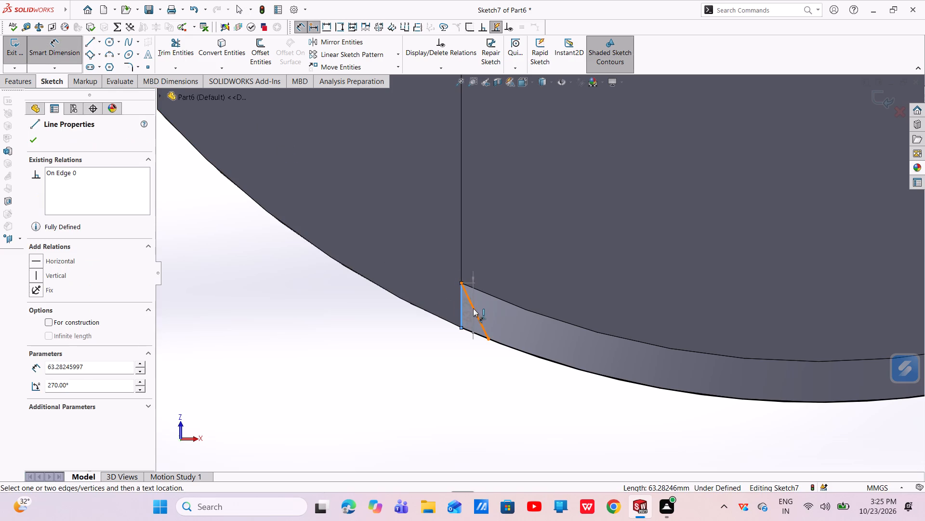
pyautogui.click(473, 308)
pyautogui.click(469, 316)
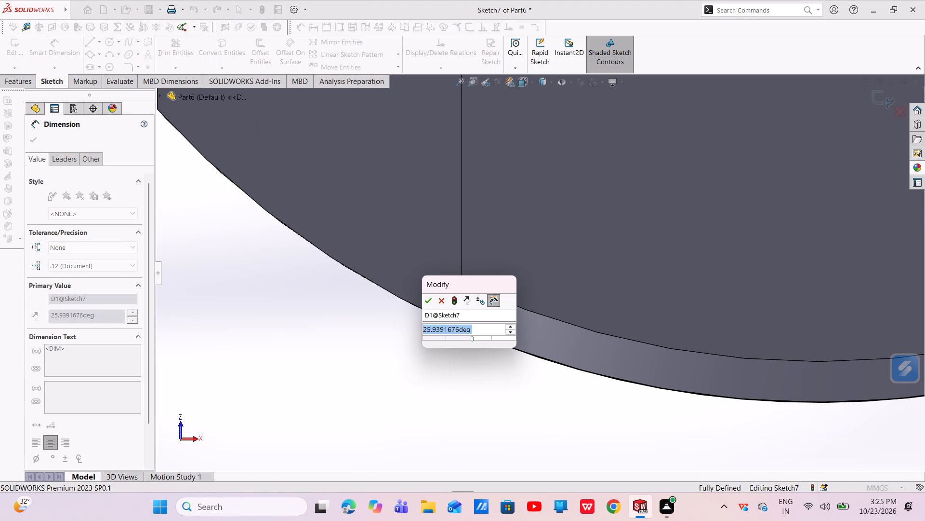
pyautogui.press('BackSpace')
pyautogui.write('25')
pyautogui.press('Return')
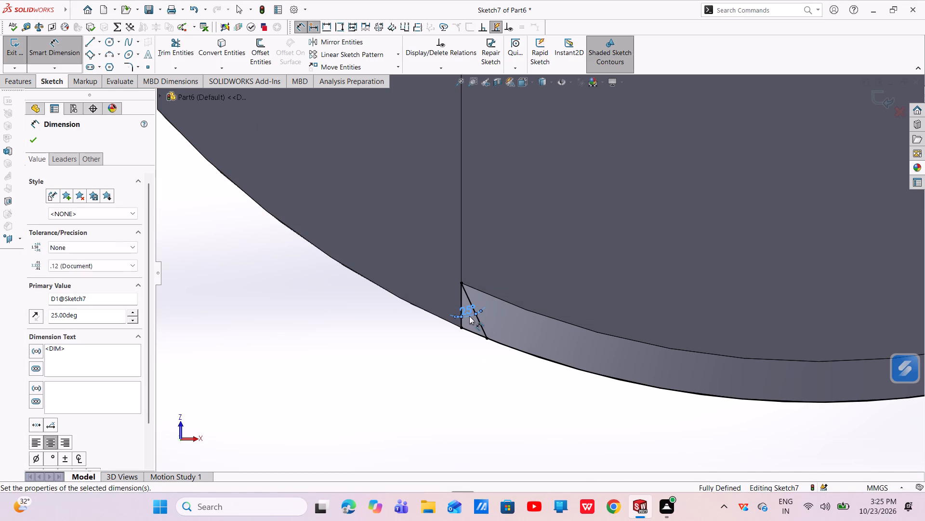
pyautogui.press('Escape')
# Trim the converted arc beyond the slanted line so that a closed corner triangle remains.
pyautogui.click(171, 48)
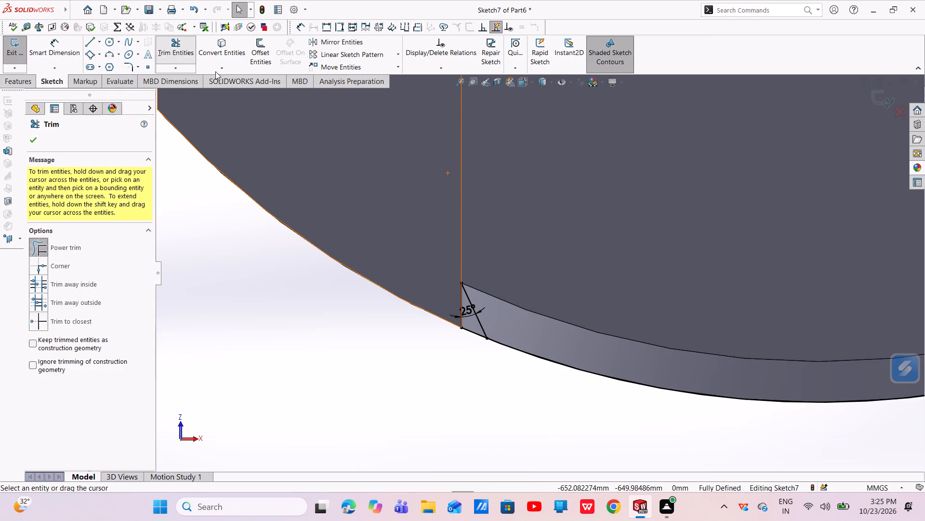
pyautogui.moveTo(522, 380); pyautogui.dragTo(535, 333)
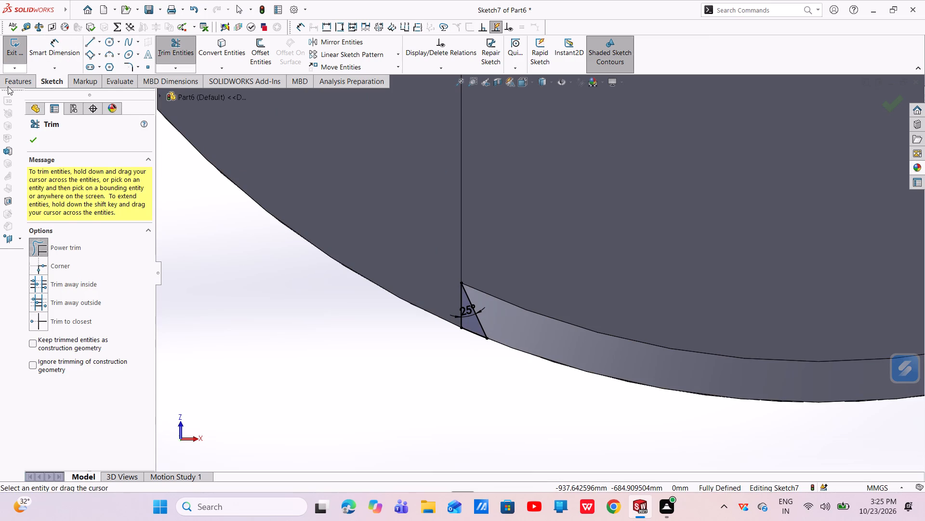
# Extrude-cut the corner triangle with the Up To Surface end condition, ending at the underside of the flange.
pyautogui.click(8, 86)
pyautogui.click(175, 53)
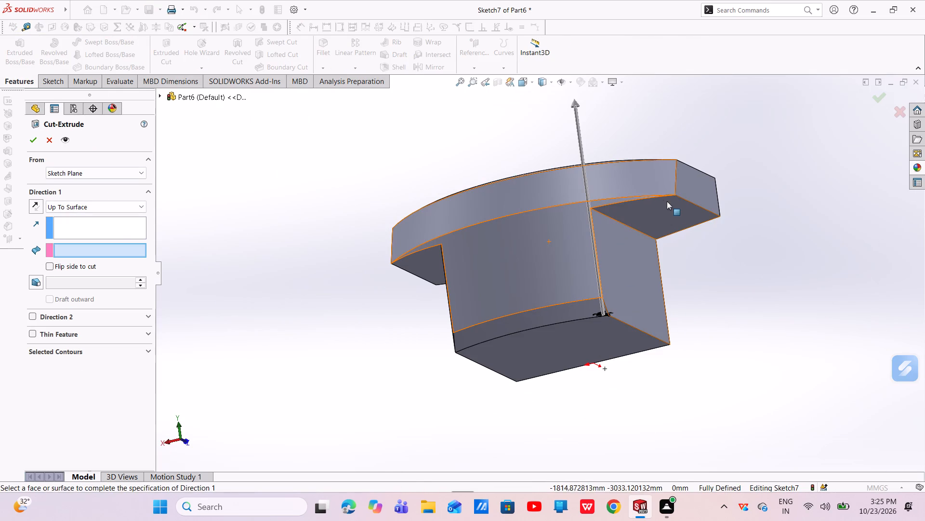
pyautogui.click(633, 208)
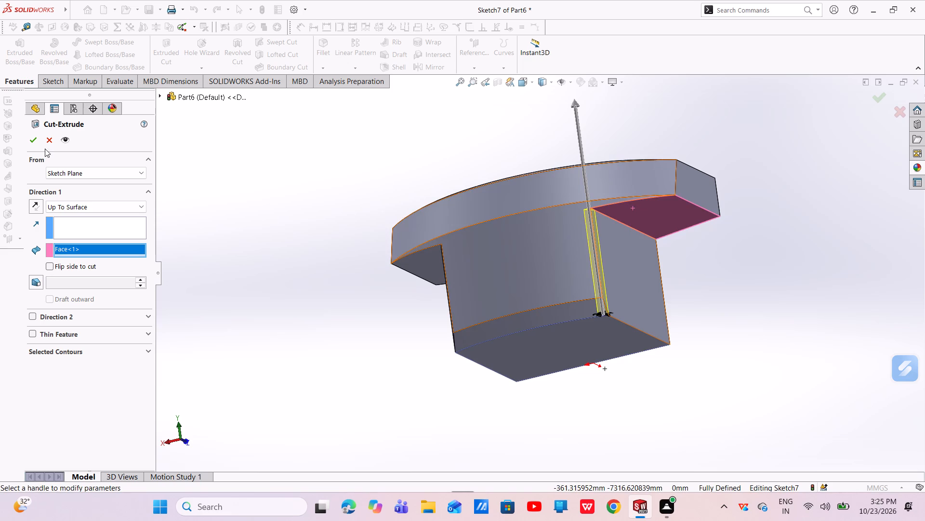
pyautogui.click(30, 140)
# Examine the new corner cut beneath the flange and the whole part from several sides.
pyautogui.scroll(-5, 608, 215)
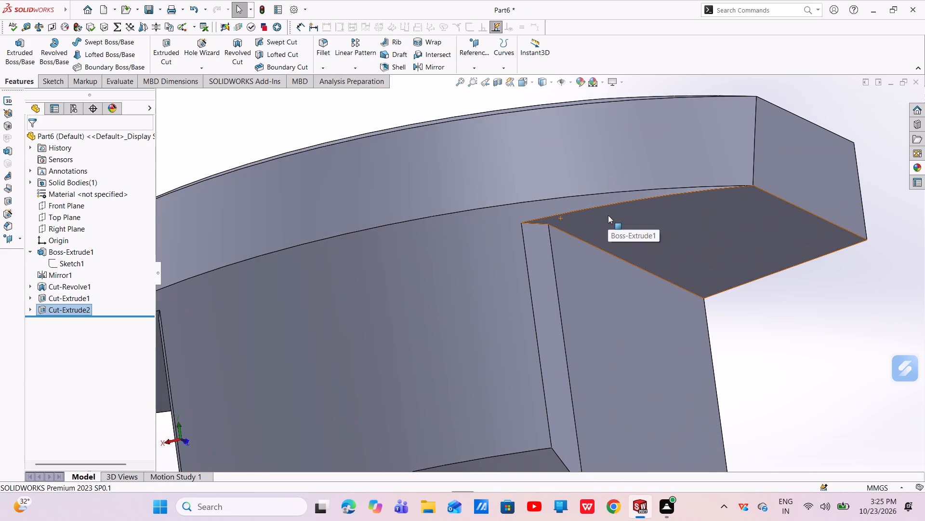
pyautogui.moveTo(608, 215); pyautogui.dragTo(565, 217, button='middle')
pyautogui.scroll(1, 564, 240)
pyautogui.scroll(-2, 564, 240)
pyautogui.scroll(1, 567, 239)
pyautogui.scroll(-1, 567, 239)
pyautogui.scroll(2, 567, 239)
pyautogui.middleClick(562, 267)
pyautogui.scroll(5, 562, 267)
pyautogui.moveTo(560, 278); pyautogui.dragTo(620, 327, button='middle')
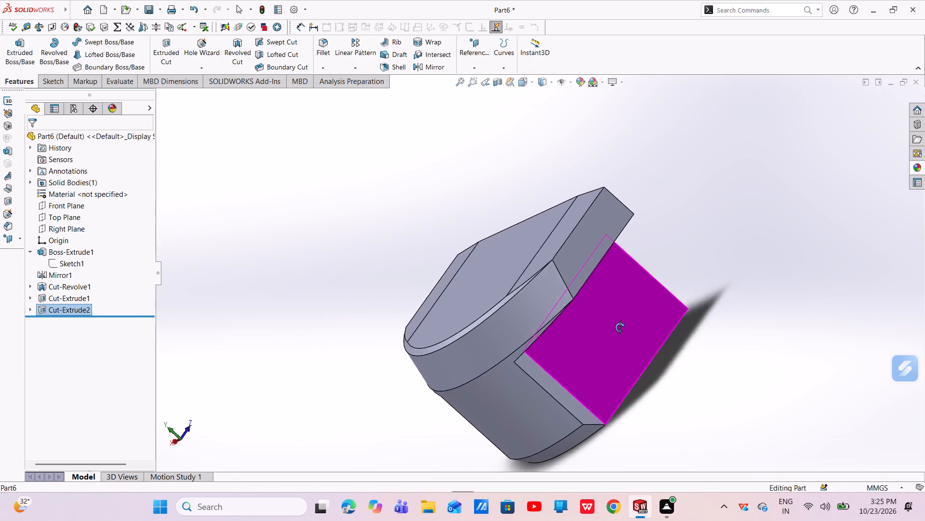
pyautogui.moveTo(620, 327); pyautogui.dragTo(528, 322, button='middle')
pyautogui.scroll(4, 540, 318)
pyautogui.moveTo(543, 317); pyautogui.dragTo(596, 355, button='middle')
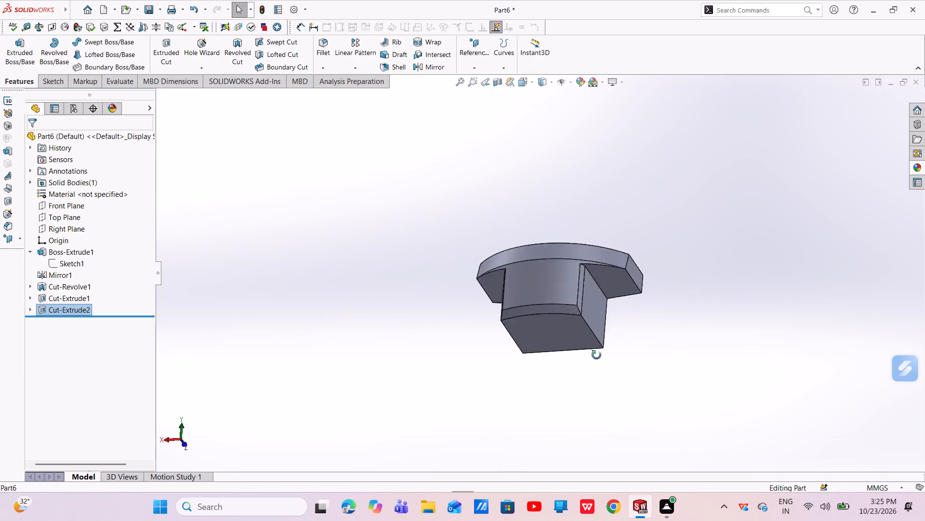
pyautogui.moveTo(596, 355); pyautogui.dragTo(592, 418, button='middle')
pyautogui.scroll(-1, 618, 406)
pyautogui.scroll(-4, 552, 243)
pyautogui.scroll(5, 552, 259)
pyautogui.moveTo(568, 280); pyautogui.dragTo(470, 308, button='middle')
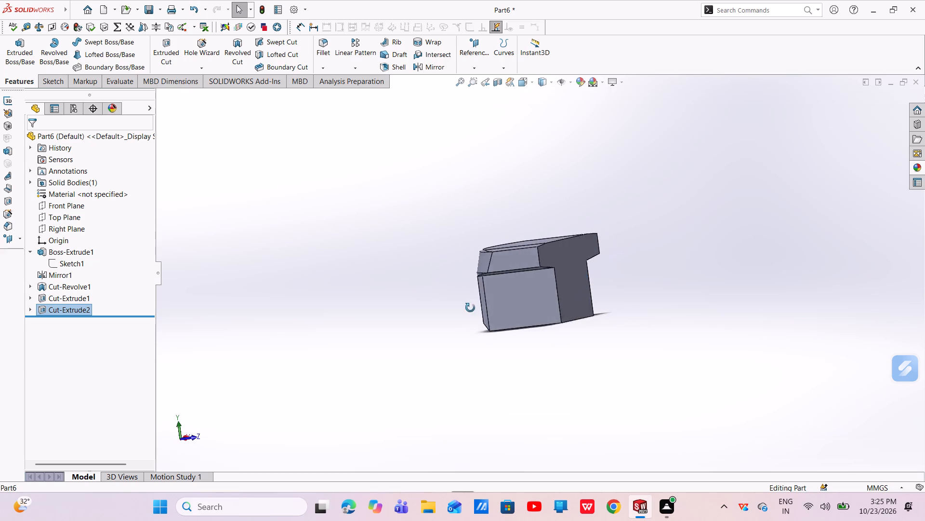
pyautogui.moveTo(470, 308); pyautogui.dragTo(606, 357, button='middle')
pyautogui.scroll(1, 521, 344)
pyautogui.scroll(1, 592, 275)
pyautogui.scroll(-4, 591, 274)
pyautogui.scroll(3, 564, 293)
pyautogui.moveTo(561, 302); pyautogui.dragTo(476, 309, button='middle')
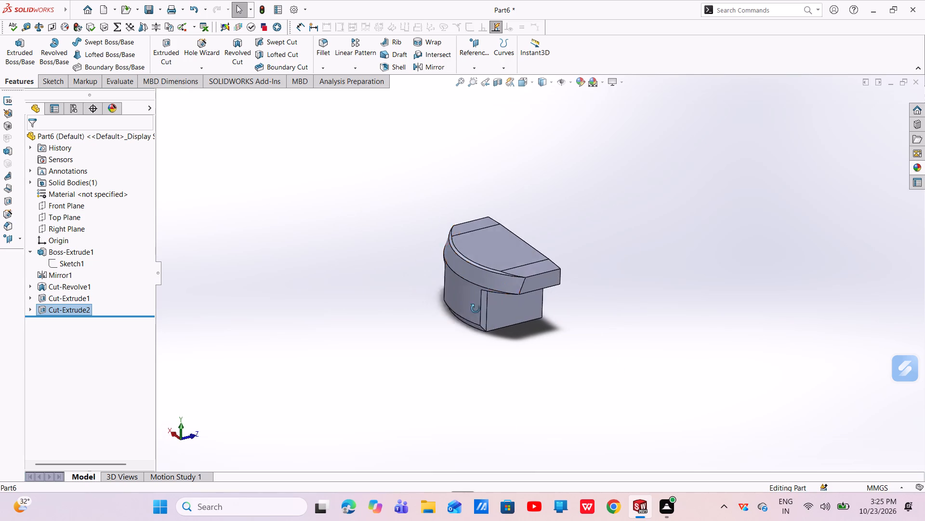
pyautogui.moveTo(476, 309); pyautogui.dragTo(470, 309, button='middle')
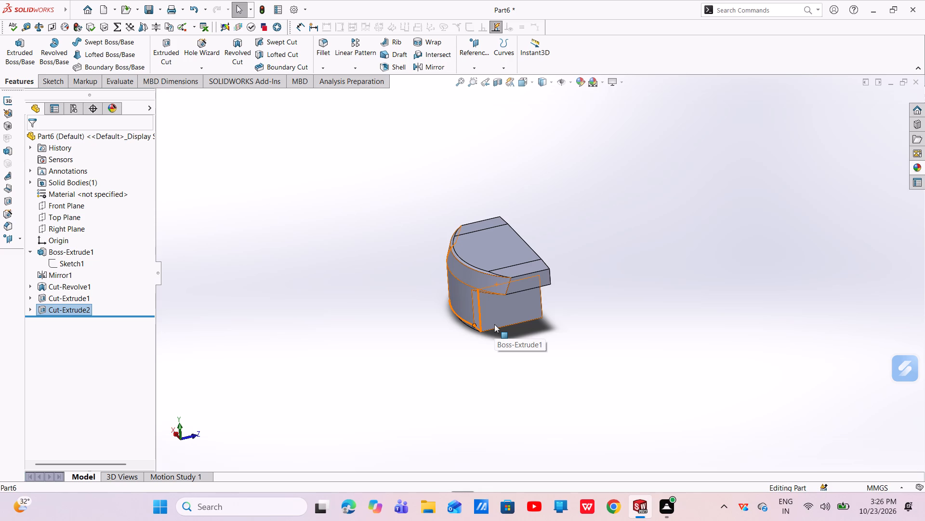
# Start a sketch on the Right Plane and convert the stem's vertical edge at the origin into sketch geometry.
pyautogui.click(59, 230)
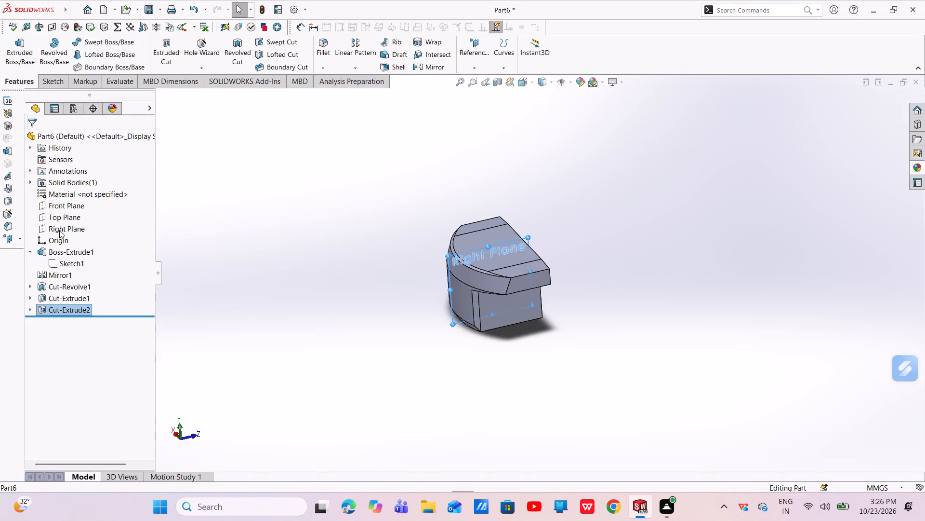
pyautogui.click(68, 219)
pyautogui.scroll(4, 496, 265)
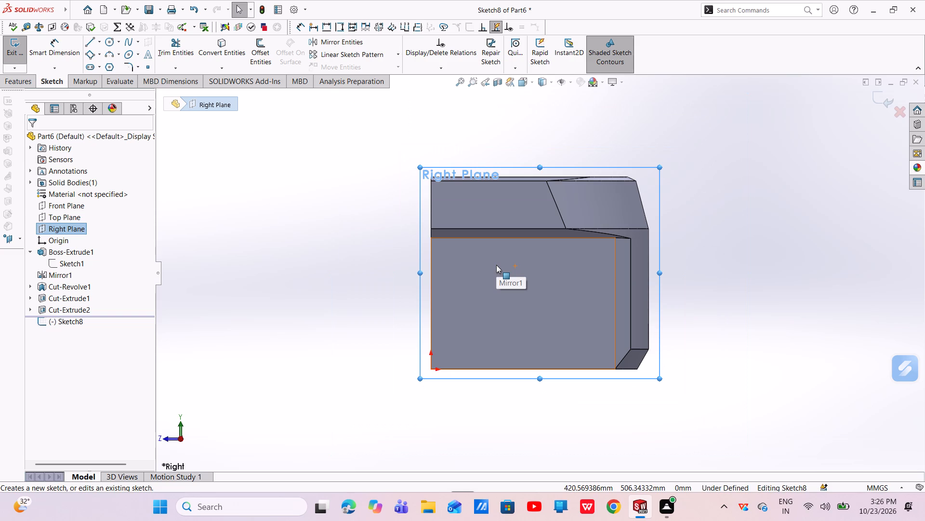
pyautogui.scroll(-5, 452, 287)
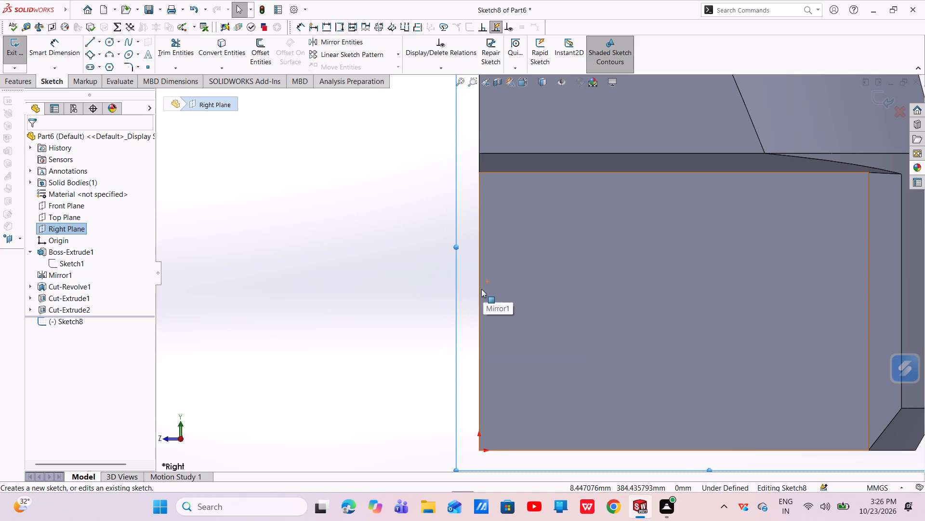
pyautogui.click(478, 289)
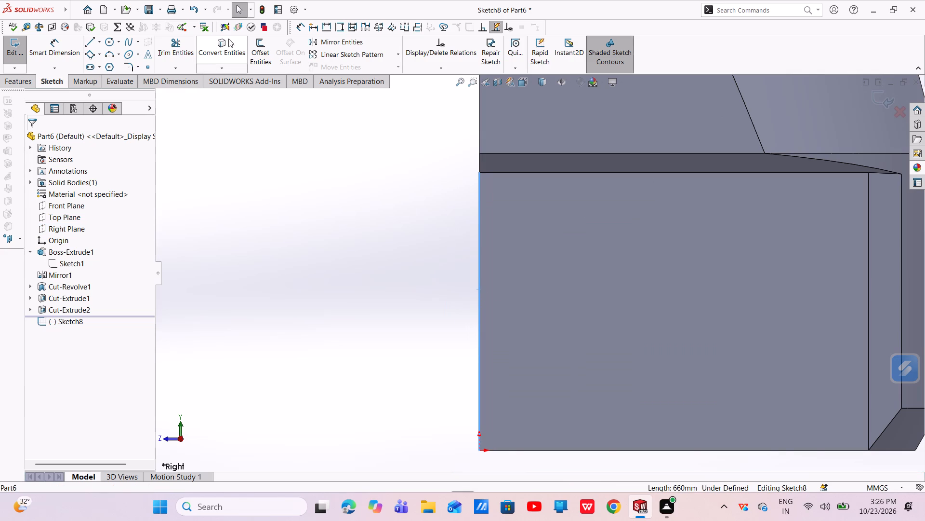
pyautogui.click(229, 44)
pyautogui.scroll(2, 448, 168)
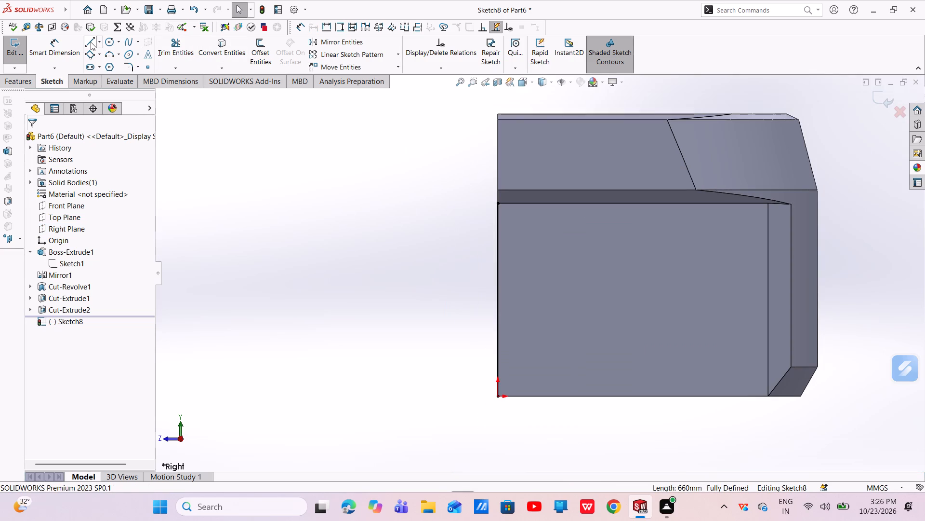
# Sketch lines closing a slanted-sided profile from the converted edge, about 579 mm along the flange underside and 774 mm along the bottom.
pyautogui.click(91, 42)
pyautogui.click(497, 203)
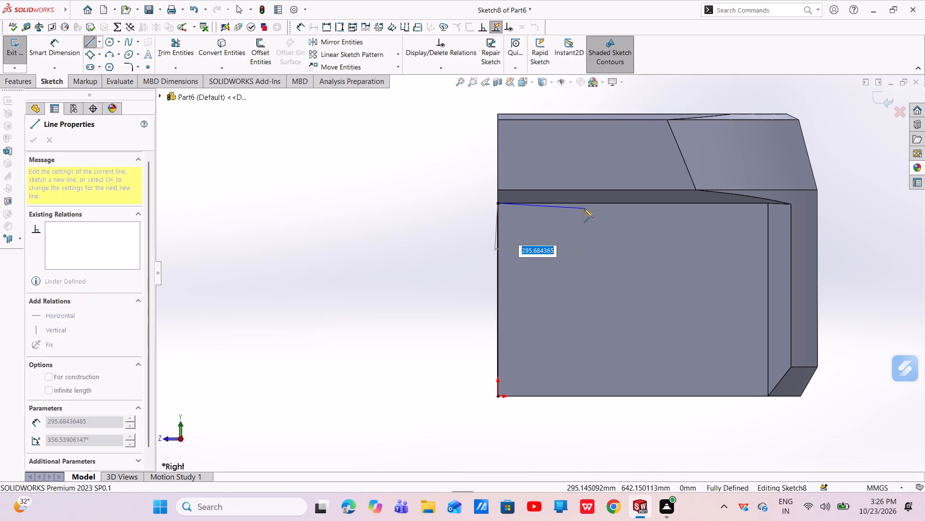
pyautogui.click(667, 205)
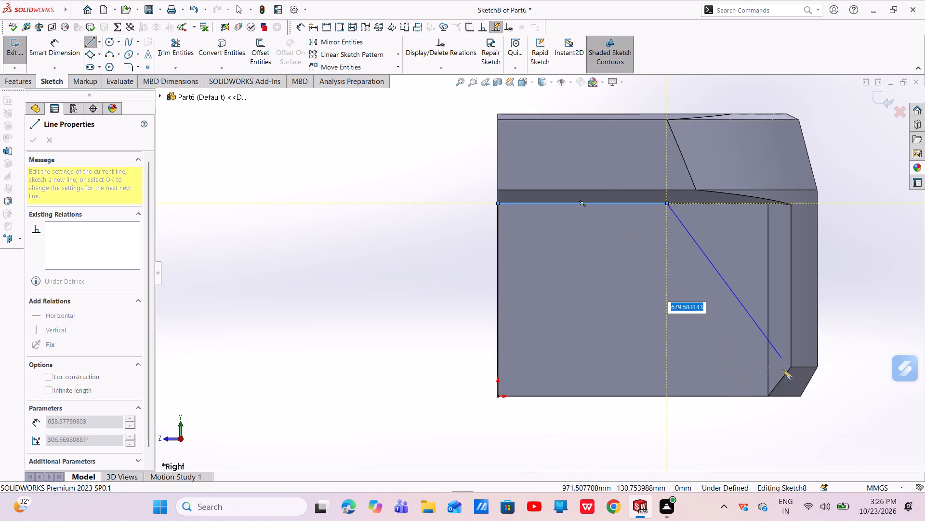
pyautogui.click(724, 396)
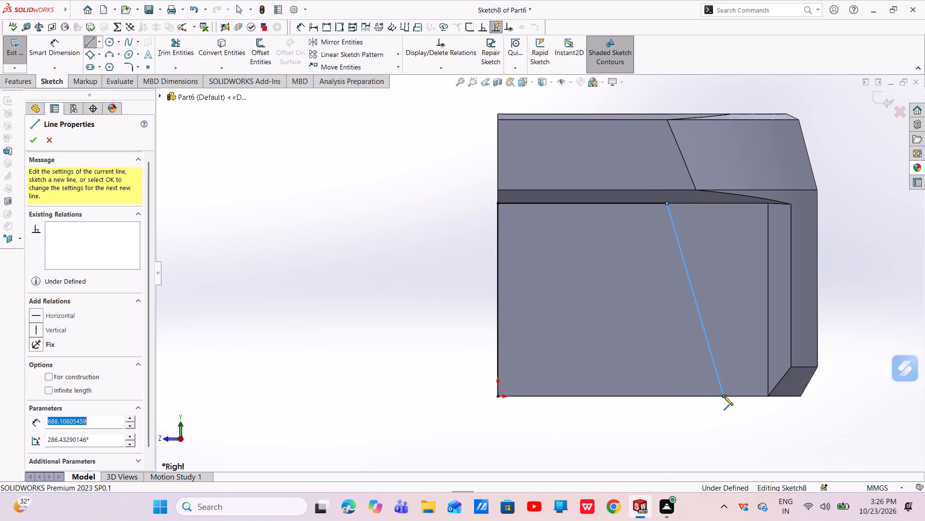
pyautogui.click(499, 398)
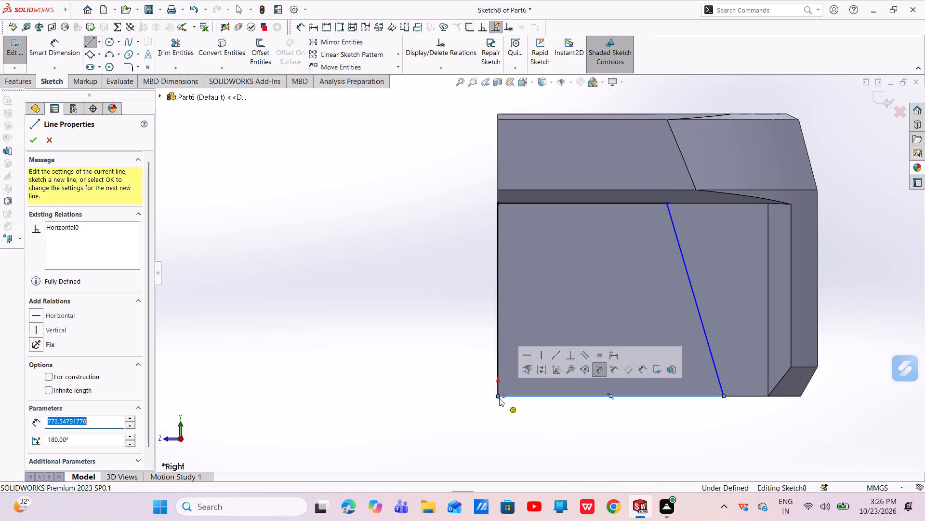
pyautogui.rightClick(499, 398)
pyautogui.click(515, 405)
# Dimension the profile's bottom line, from the origin to the slanted line, to 760 mm.
pyautogui.scroll(1, 588, 389)
pyautogui.scroll(-1, 588, 389)
pyautogui.scroll(1, 588, 389)
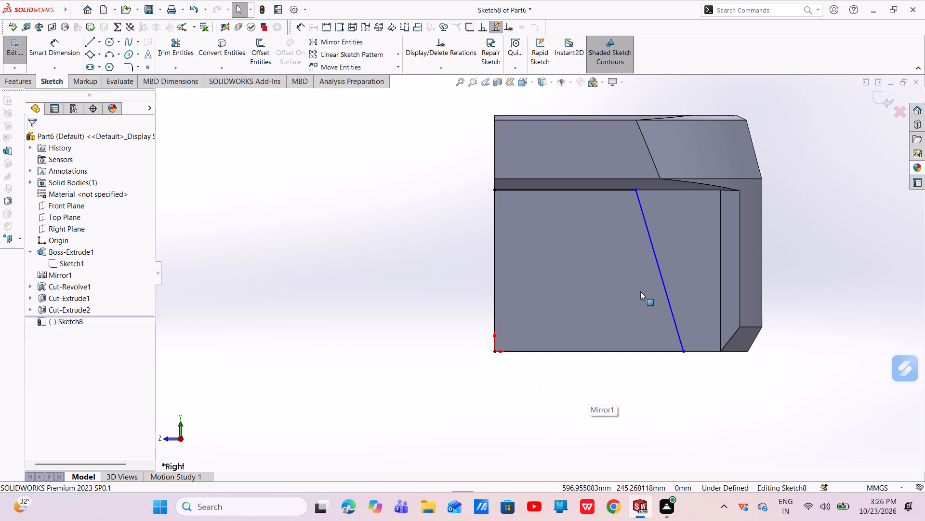
pyautogui.click(58, 39)
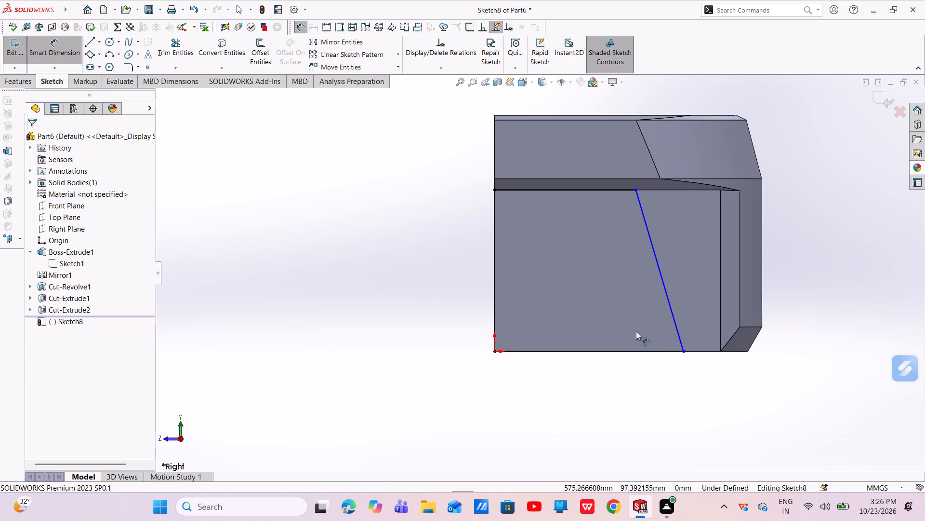
pyautogui.click(634, 350)
pyautogui.click(619, 387)
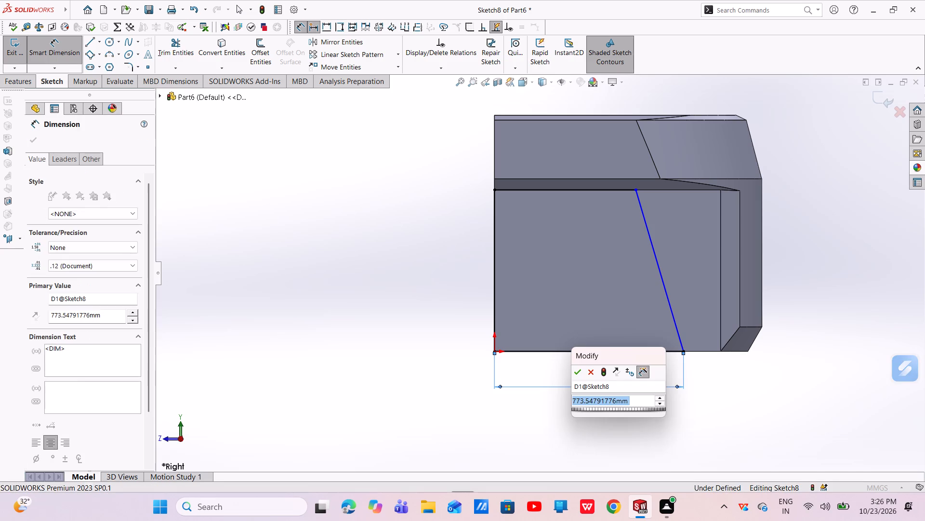
pyautogui.press('BackSpace')
pyautogui.write('760')
pyautogui.press('Return')
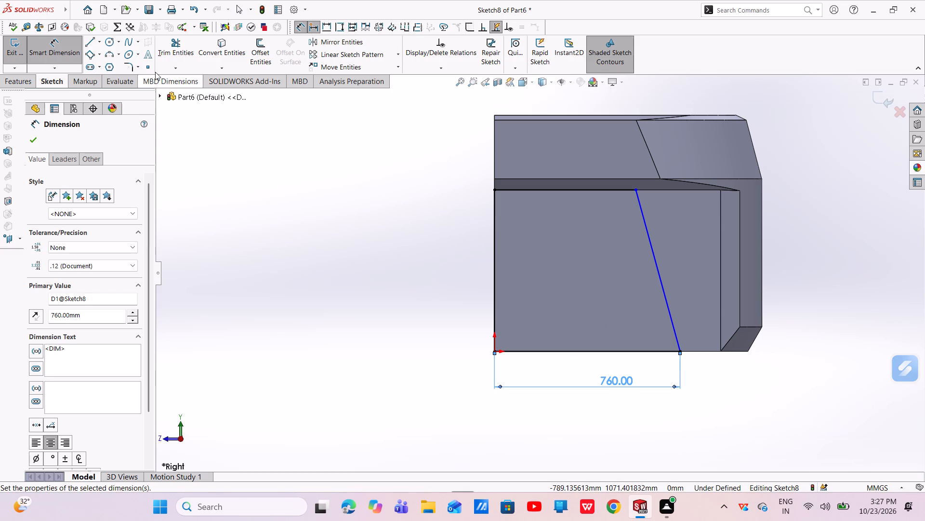
# Dimension the profile's upper line along the flange underside to 610 mm.
pyautogui.click(601, 187)
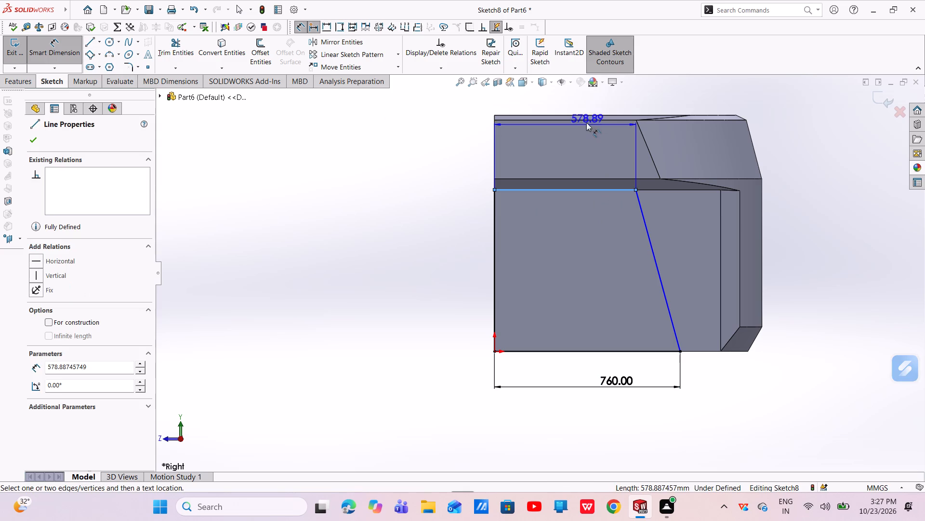
pyautogui.click(581, 103)
pyautogui.press('BackSpace')
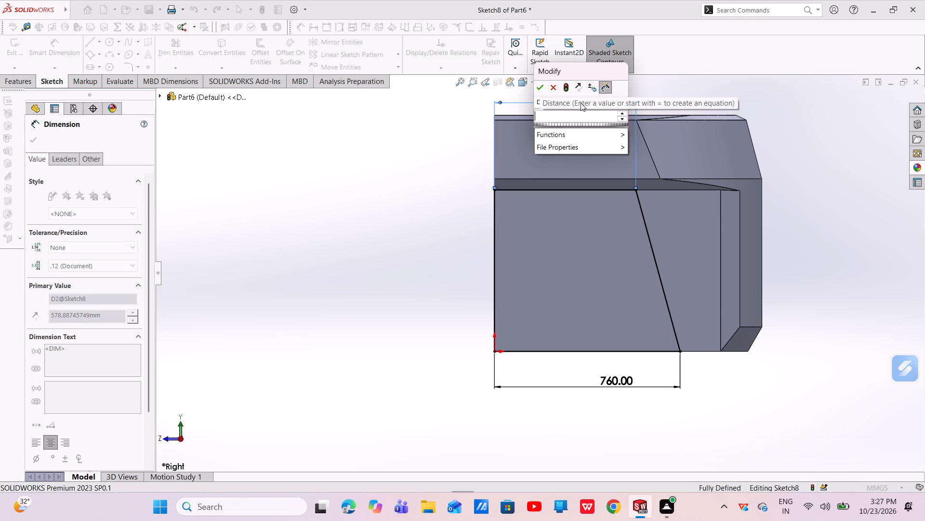
pyautogui.write('610')
pyautogui.press('Return')
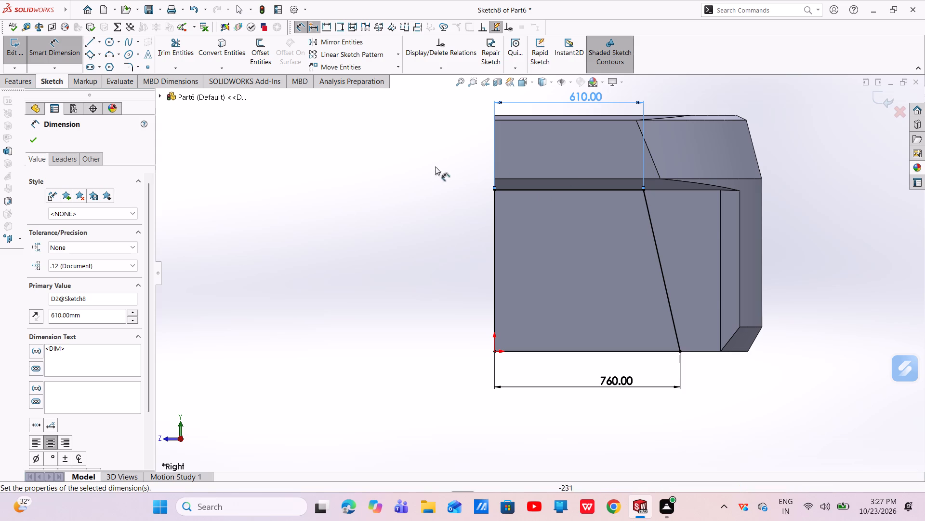
pyautogui.click(33, 141)
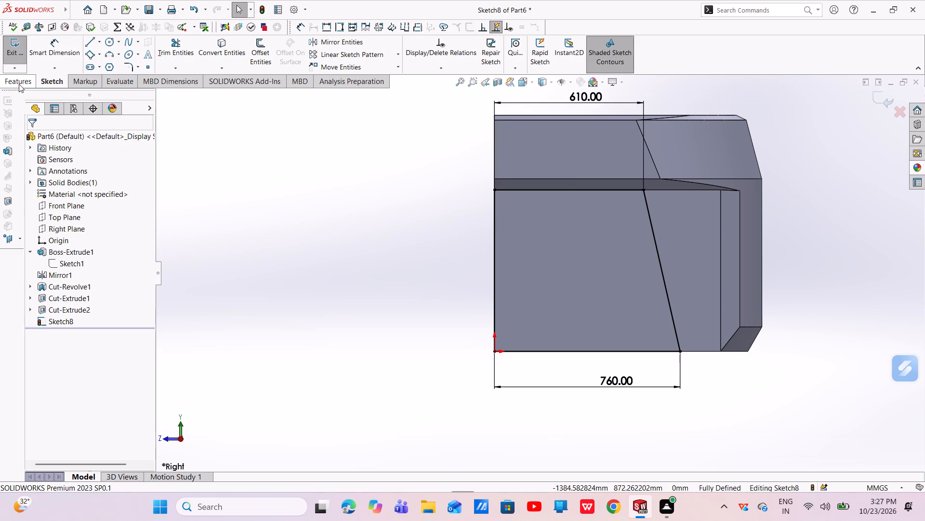
# Extrude-cut the slanted profile with the Mid Plane end condition and a depth of 2992 mm, past both sides of the stem.
pyautogui.click(19, 84)
pyautogui.click(166, 41)
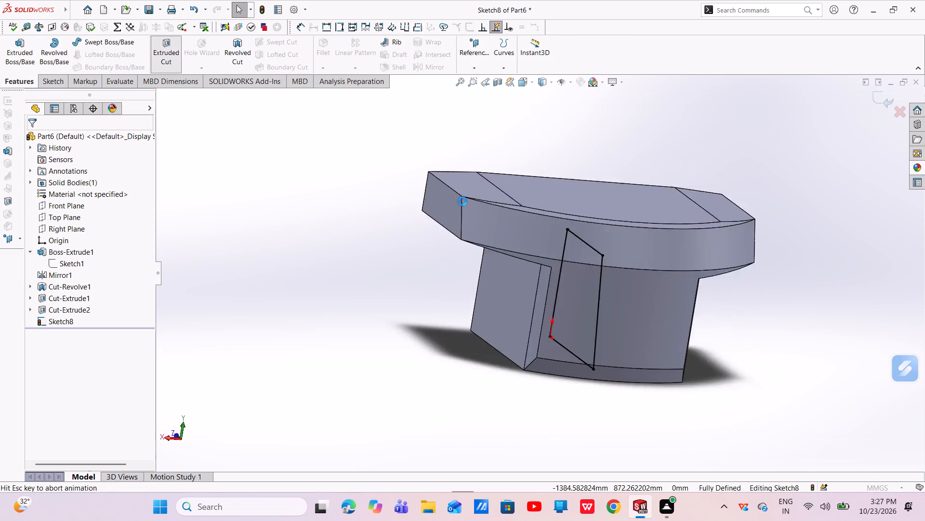
pyautogui.click(109, 205)
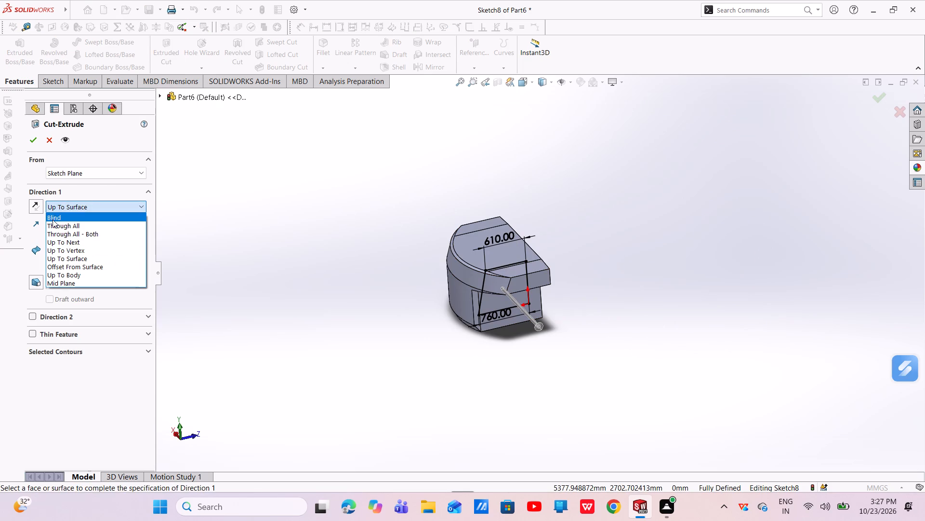
pyautogui.click(80, 281)
pyautogui.moveTo(475, 290); pyautogui.dragTo(437, 300, button='middle')
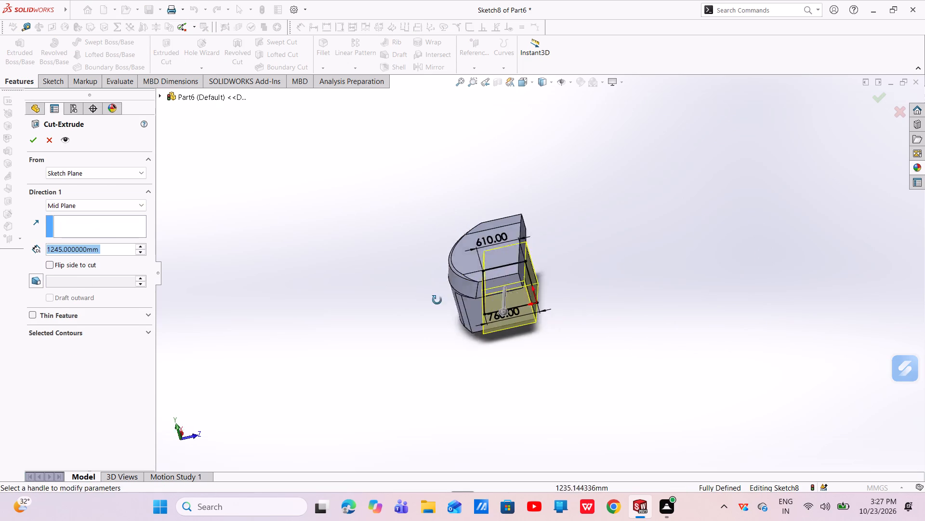
pyautogui.moveTo(437, 300); pyautogui.dragTo(376, 313, button='middle')
pyautogui.scroll(-4, 531, 290)
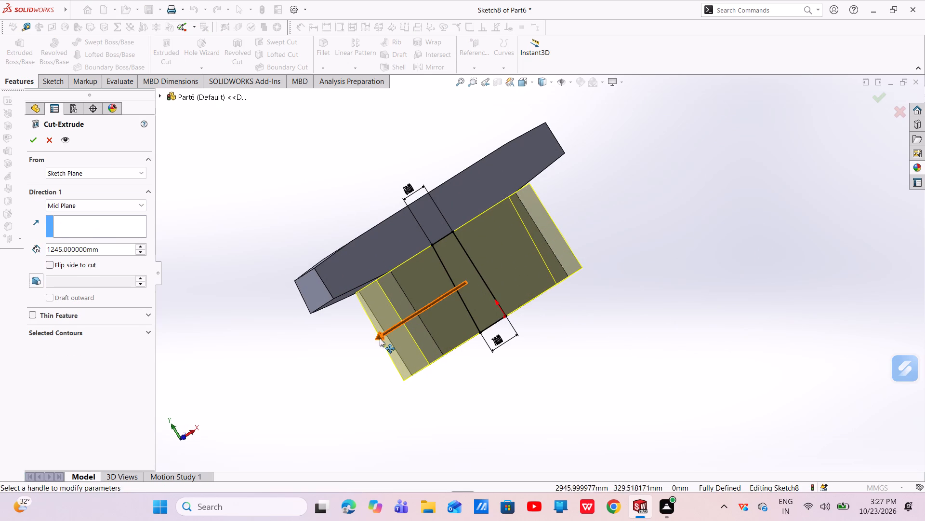
pyautogui.moveTo(380, 331); pyautogui.dragTo(350, 355)
pyautogui.moveTo(381, 339); pyautogui.dragTo(372, 344)
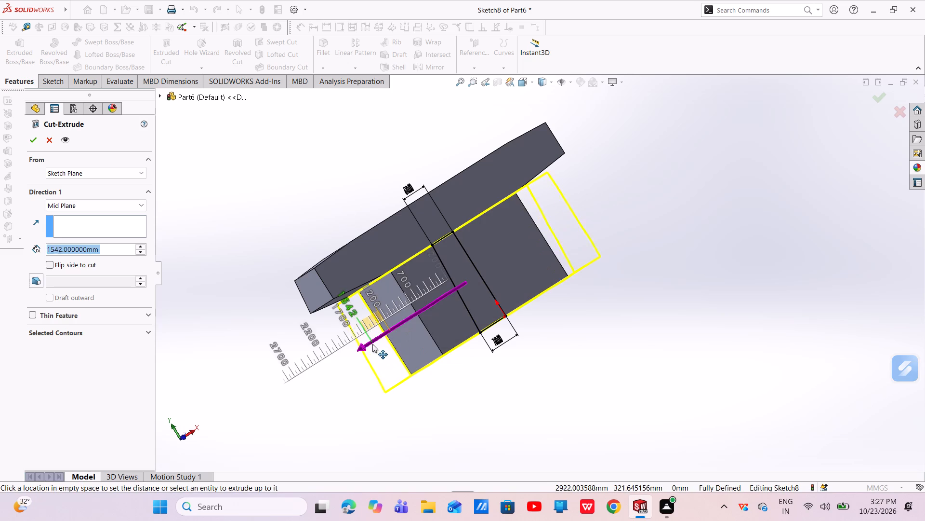
pyautogui.moveTo(372, 344); pyautogui.dragTo(284, 401)
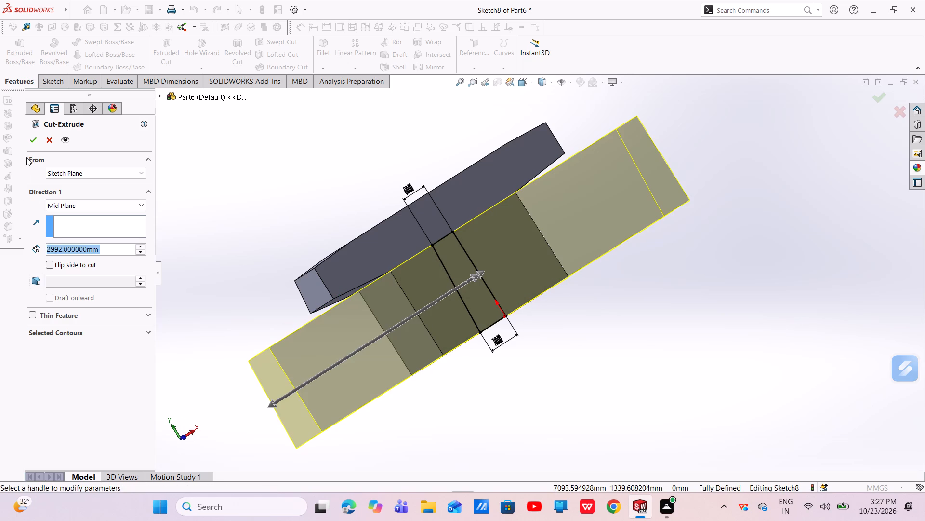
pyautogui.click(30, 143)
# Examine the shortened stem with its slanted cut face from several sides.
pyautogui.scroll(2, 423, 334)
pyautogui.moveTo(423, 333); pyautogui.dragTo(479, 348, button='middle')
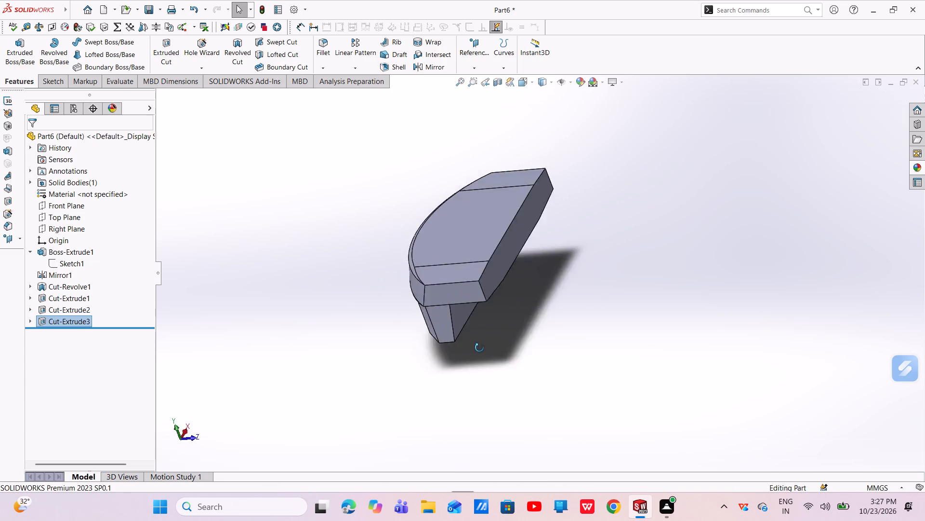
pyautogui.moveTo(479, 348); pyautogui.dragTo(503, 303, button='middle')
pyautogui.scroll(-3, 550, 289)
pyautogui.scroll(3, 499, 303)
pyautogui.moveTo(515, 299); pyautogui.dragTo(430, 290, button='middle')
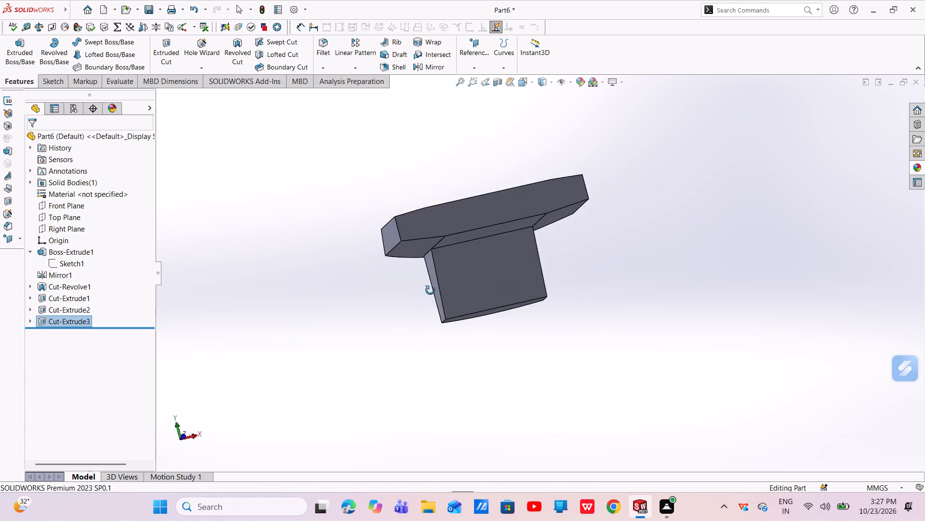
pyautogui.moveTo(430, 290); pyautogui.dragTo(539, 347, button='middle')
pyautogui.scroll(1, 539, 347)
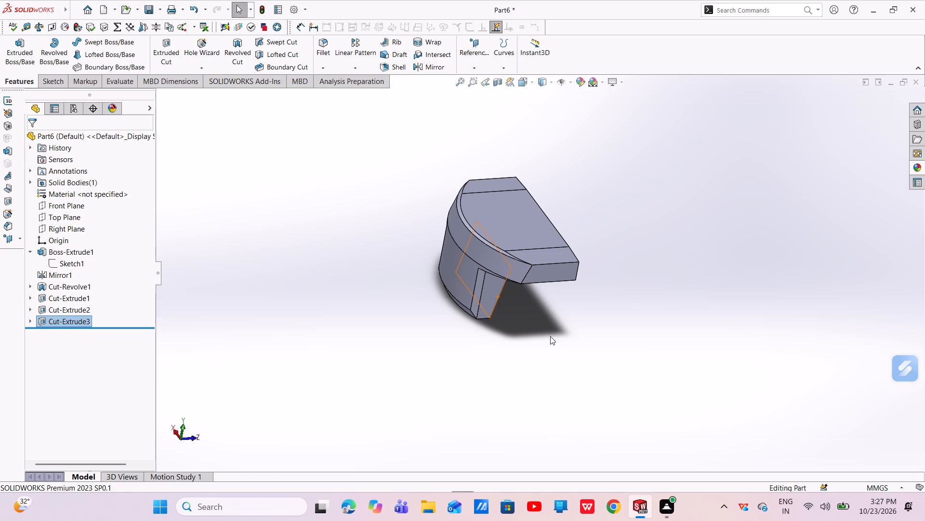
# On the flange underside exposed by the cut, sketch a right triangle at the stem's -X corner, legs about 178 mm and 187 mm.
pyautogui.moveTo(561, 293); pyautogui.dragTo(482, 184, button='middle')
pyautogui.click(509, 236)
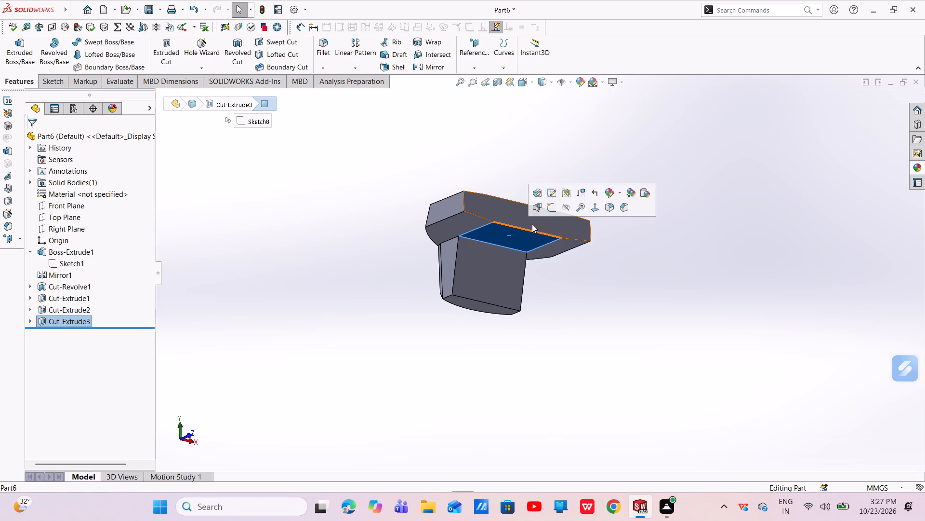
pyautogui.click(555, 204)
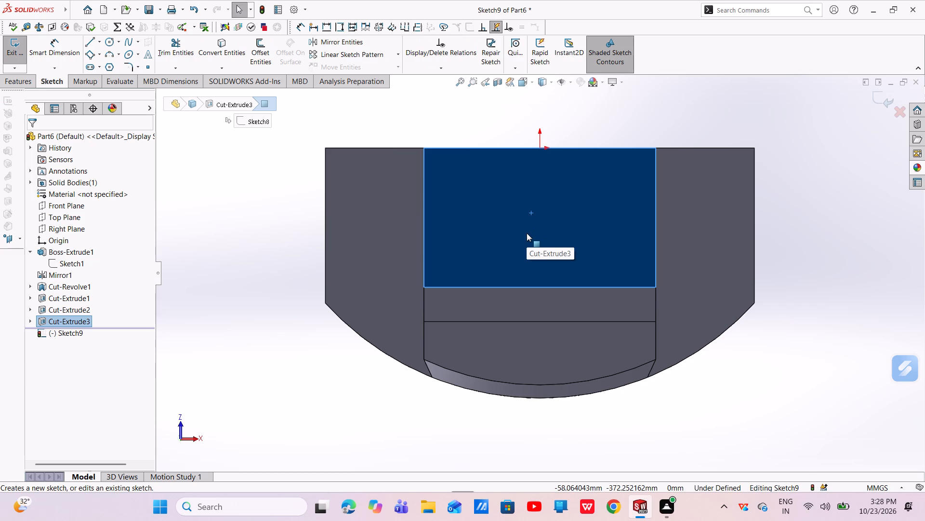
pyautogui.click(92, 37)
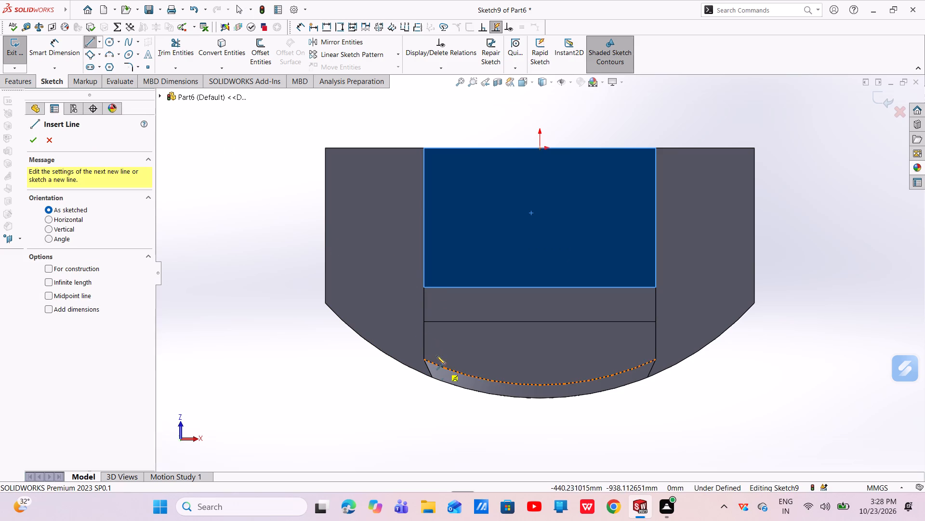
pyautogui.click(424, 330)
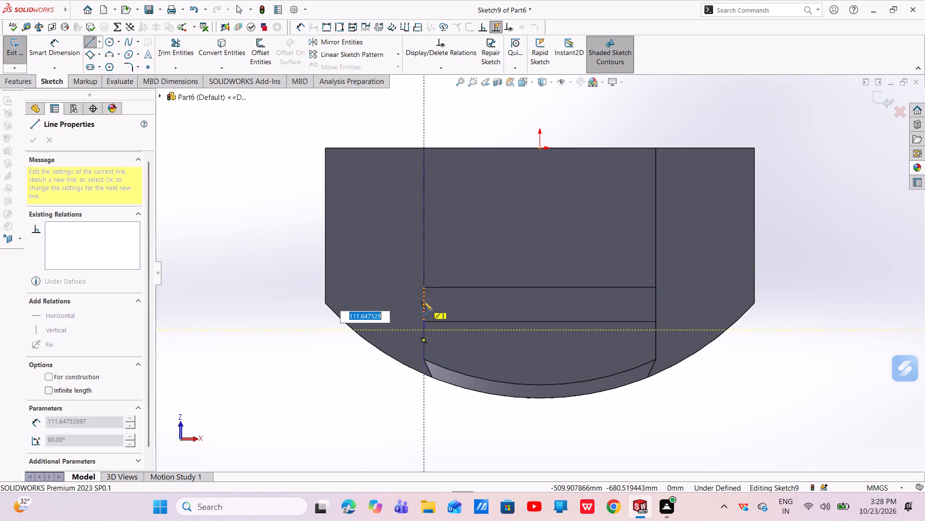
pyautogui.click(423, 288)
pyautogui.click(464, 288)
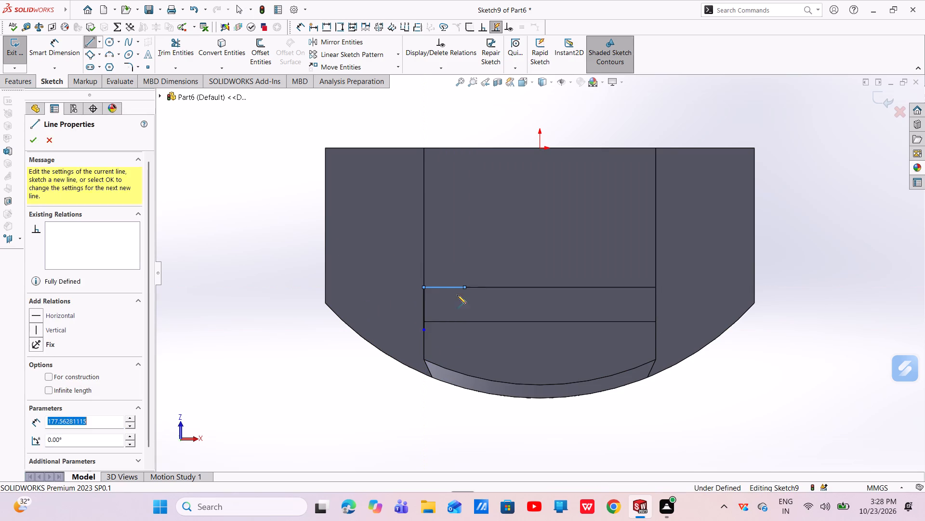
pyautogui.click(425, 330)
pyautogui.rightClick(425, 330)
pyautogui.click(430, 338)
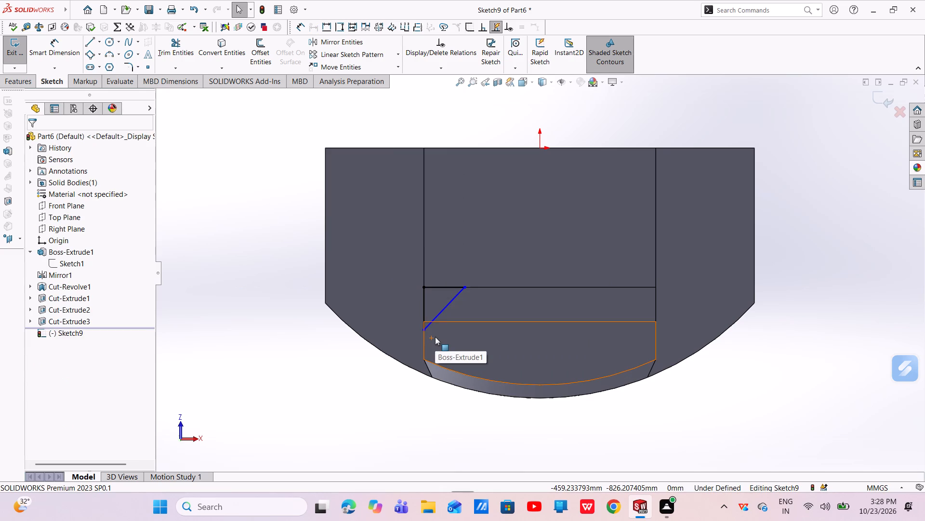
# Dimension both perpendicular legs of the corner triangle to 200 mm and exit the sketch.
pyautogui.click(49, 56)
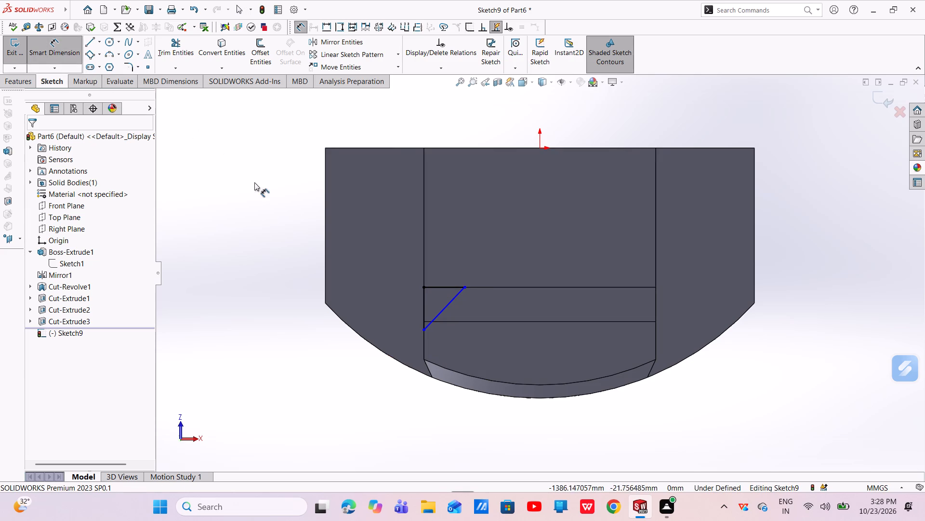
pyautogui.click(450, 287)
pyautogui.click(440, 269)
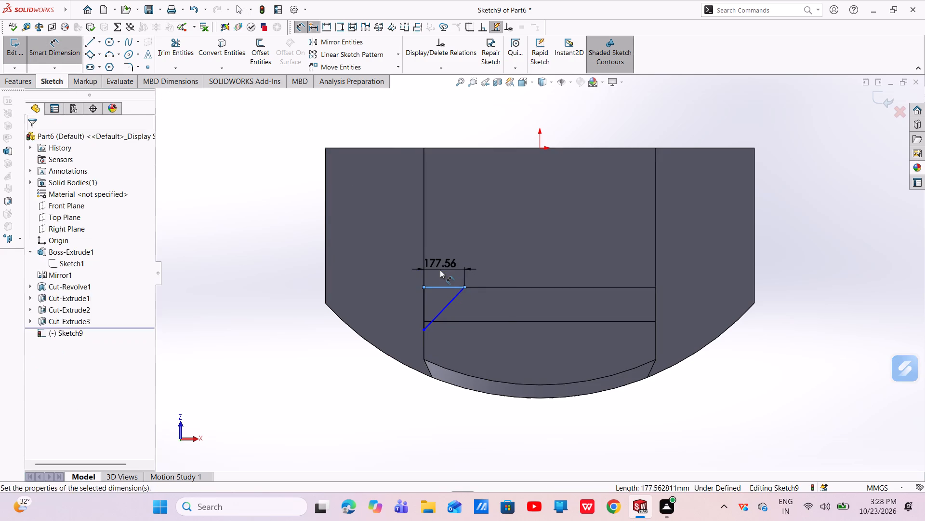
pyautogui.press('BackSpace')
pyautogui.write('200')
pyautogui.press('Return')
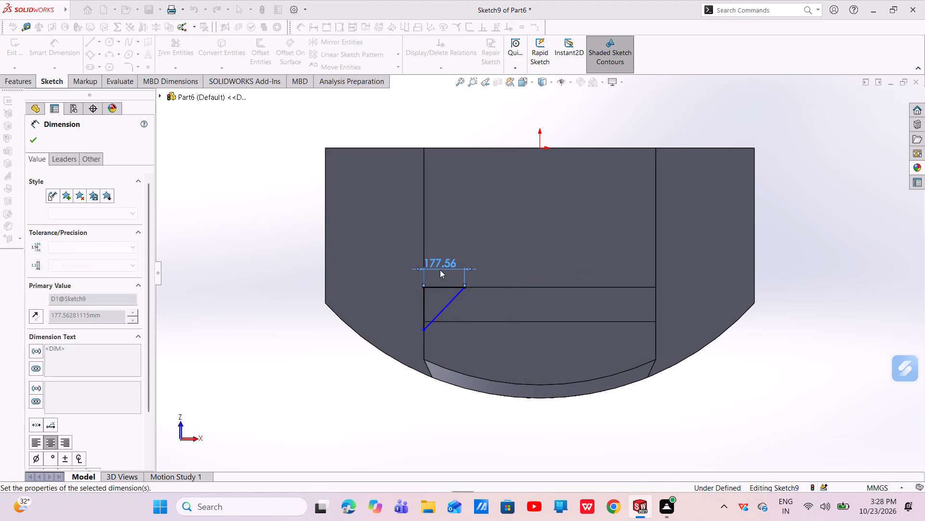
pyautogui.click(422, 302)
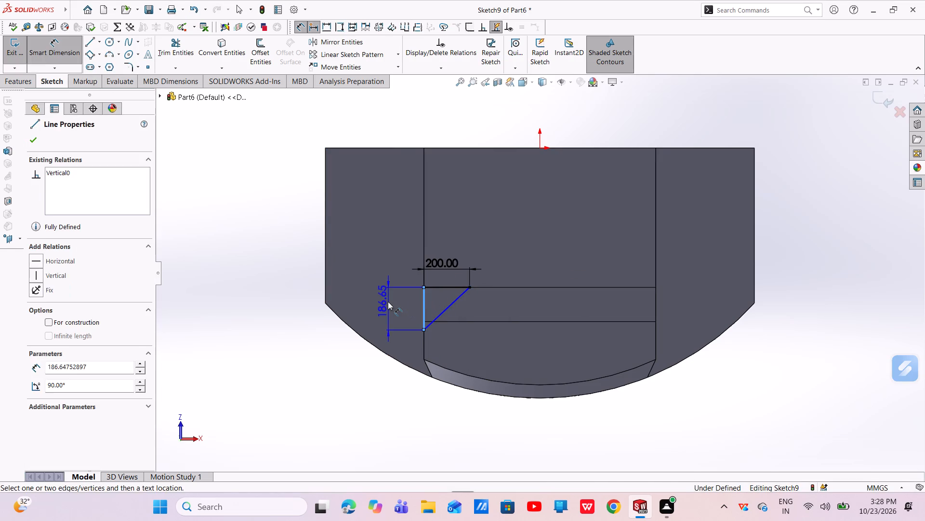
pyautogui.click(388, 302)
pyautogui.press('BackSpace')
pyautogui.write('200')
pyautogui.press('Return')
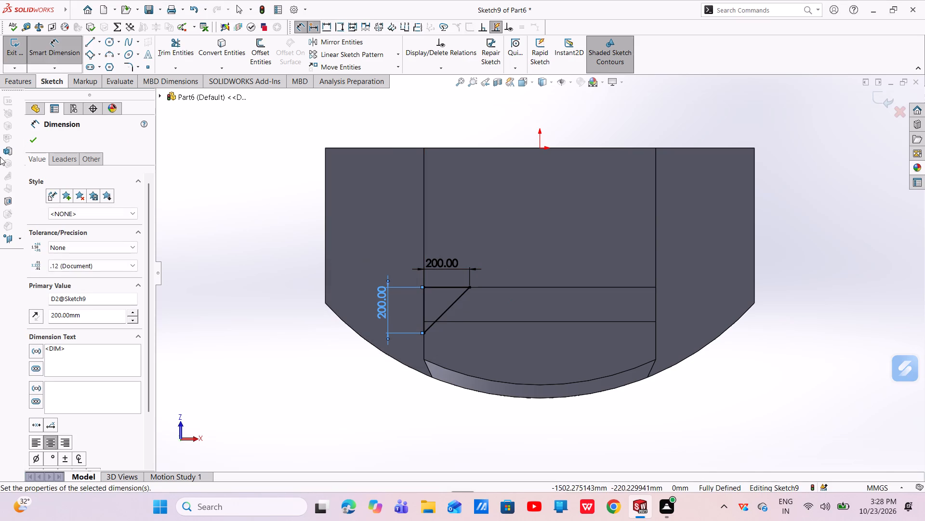
pyautogui.click(873, 102)
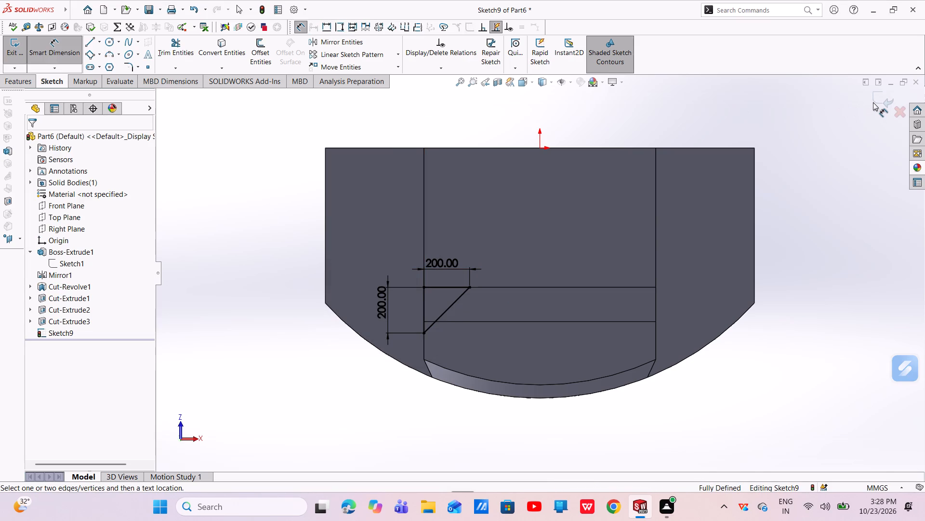
pyautogui.click(873, 102)
pyautogui.click(876, 101)
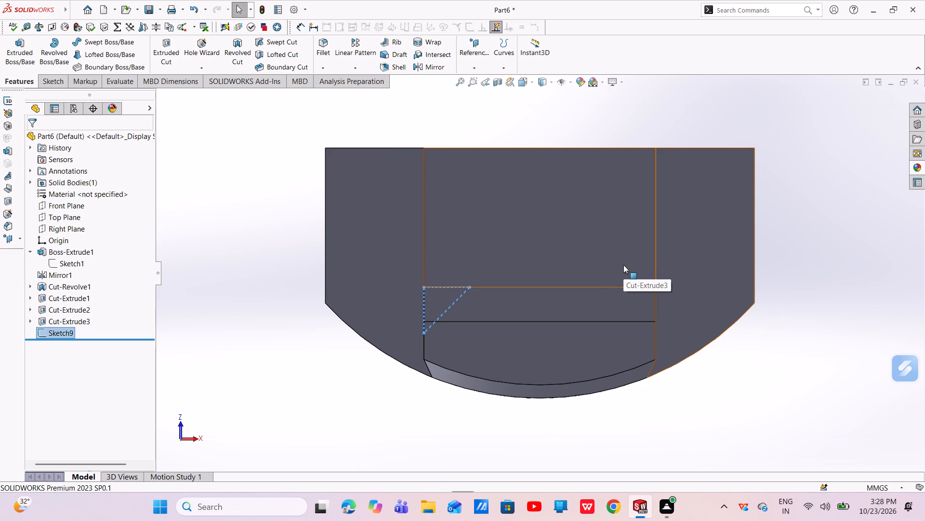
# On the stem's bottom face, sketch a right triangle at the -X corner of the slanted cut, legs about 178 mm and 111 mm.
pyautogui.click(572, 351)
pyautogui.click(611, 327)
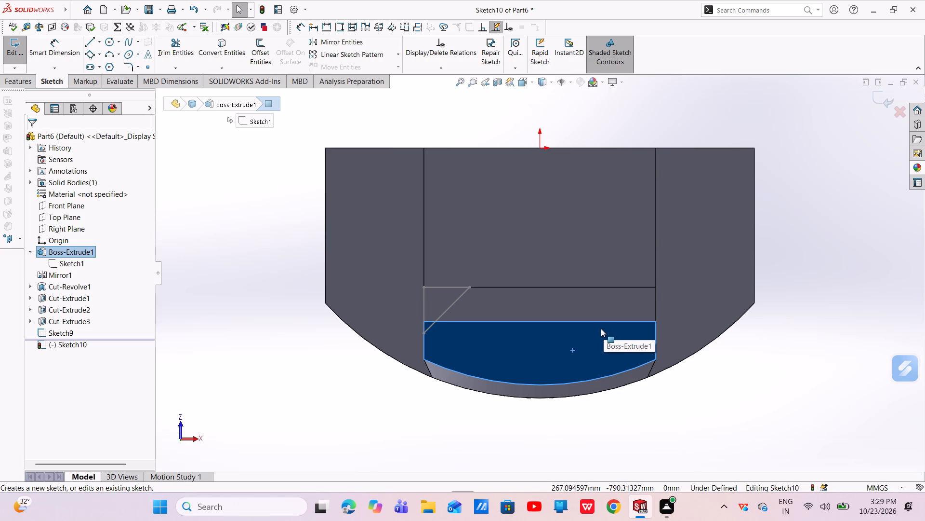
pyautogui.click(86, 43)
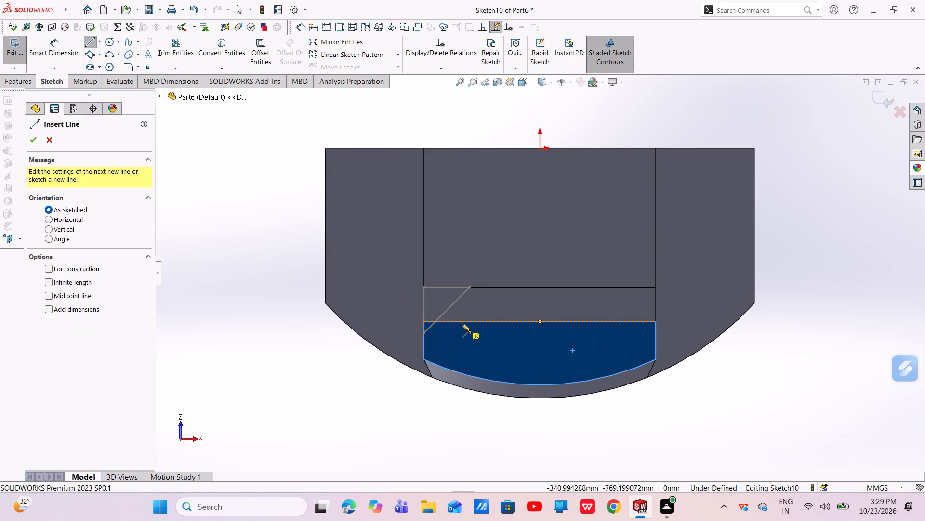
pyautogui.click(464, 322)
pyautogui.click(424, 322)
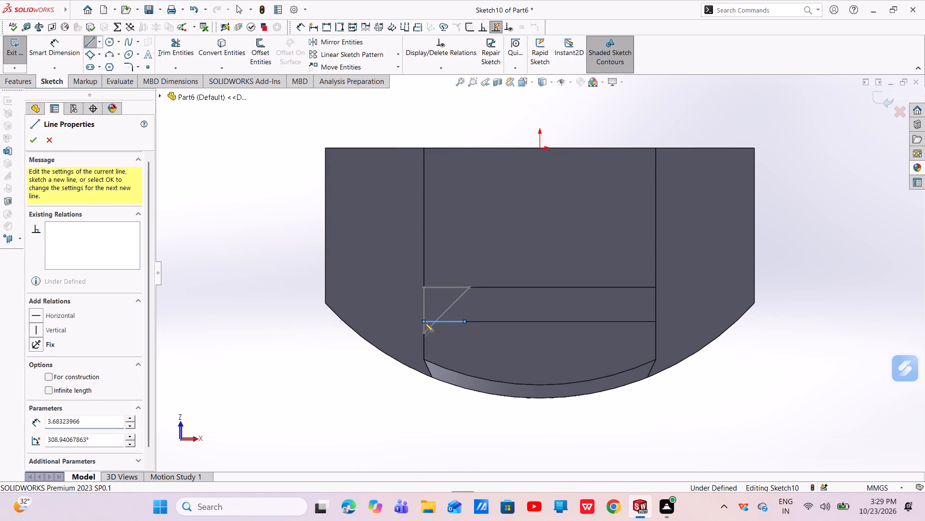
pyautogui.click(423, 347)
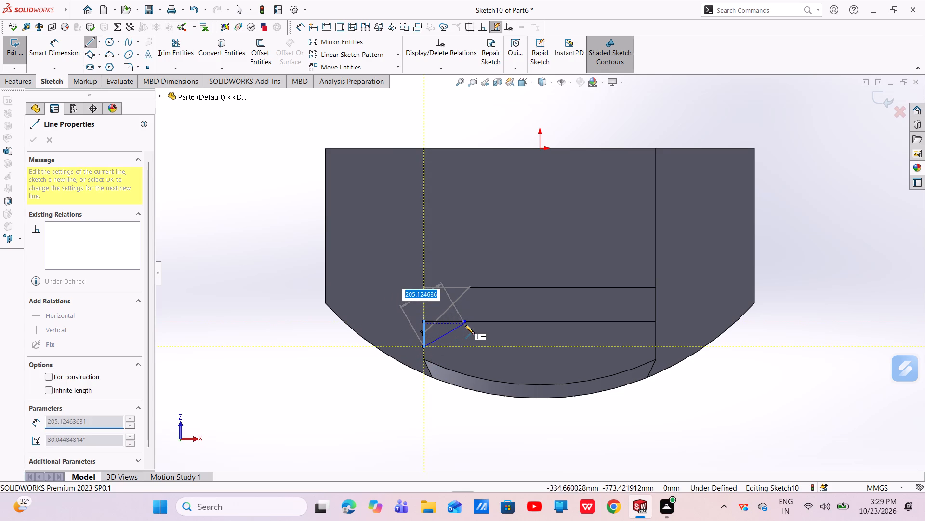
pyautogui.click(466, 324)
pyautogui.rightClick(466, 324)
pyautogui.click(483, 332)
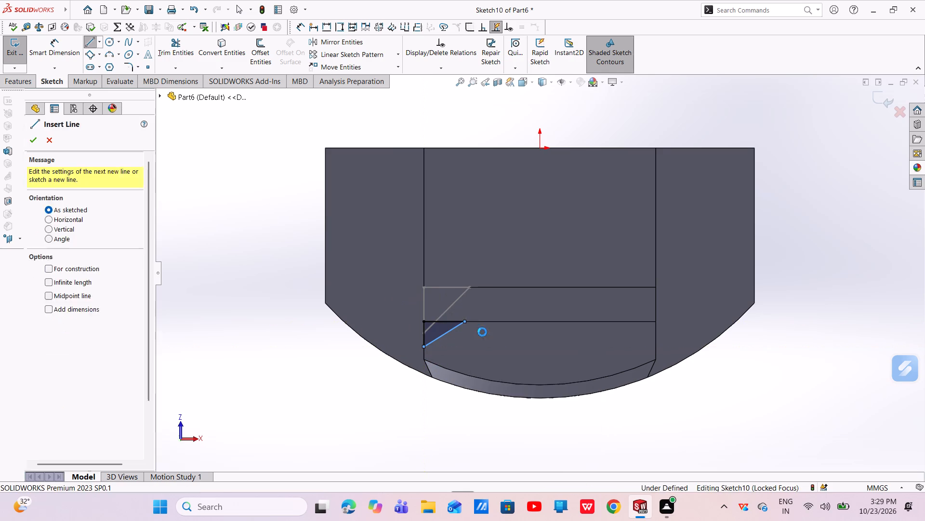
# Dimension the triangle's leg along X to 200 mm and its leg along Z to 100 mm, and exit the sketch.
pyautogui.scroll(-4, 452, 329)
pyautogui.click(66, 53)
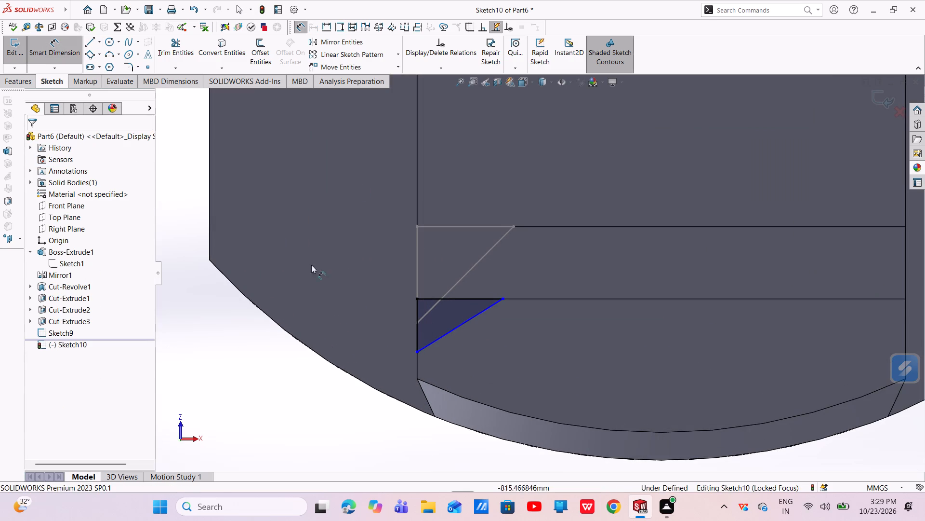
pyautogui.click(469, 298)
pyautogui.click(462, 268)
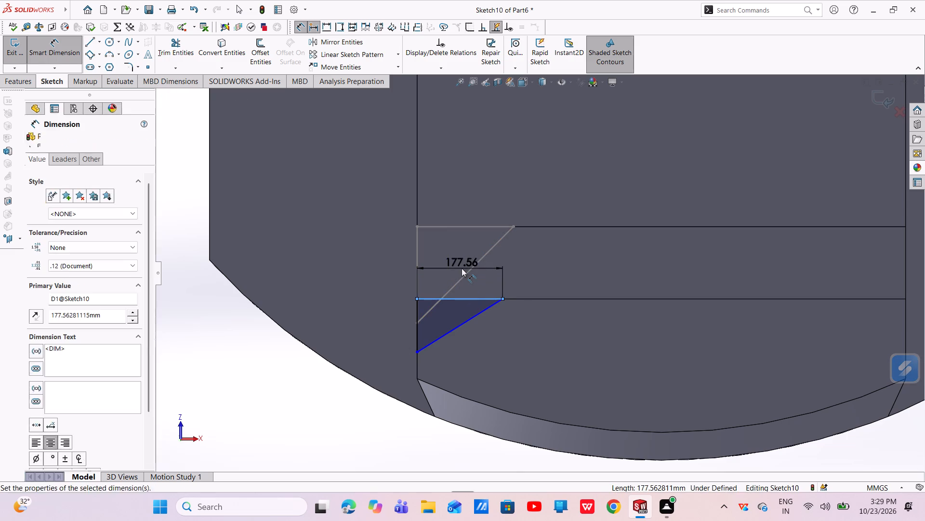
pyautogui.press('BackSpace')
pyautogui.write('200')
pyautogui.press('Return')
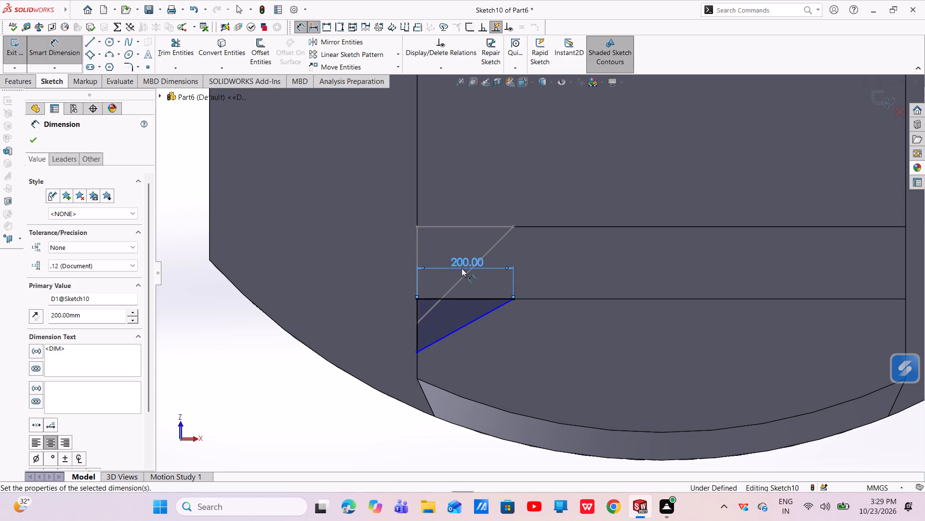
pyautogui.click(418, 331)
pyautogui.click(363, 317)
pyautogui.press('BackSpace')
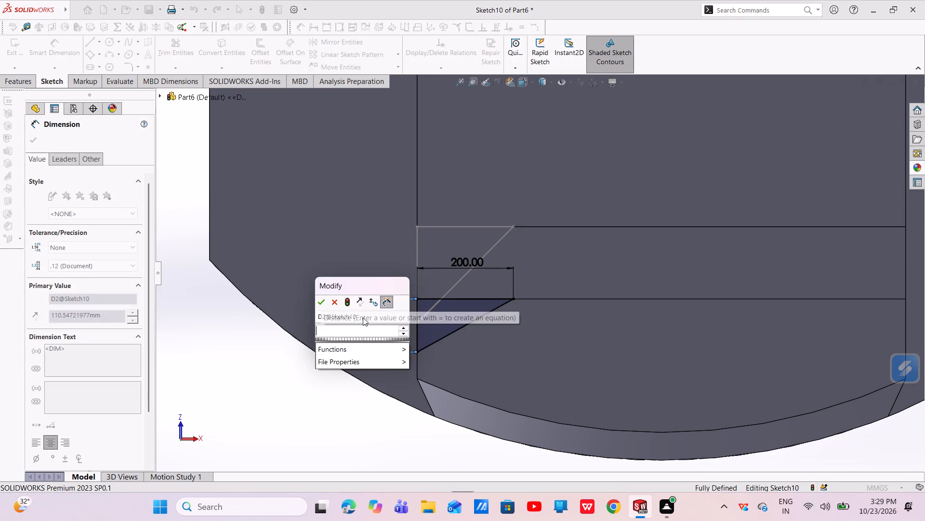
pyautogui.write('10')
pyautogui.press('0')
pyautogui.press('Return')
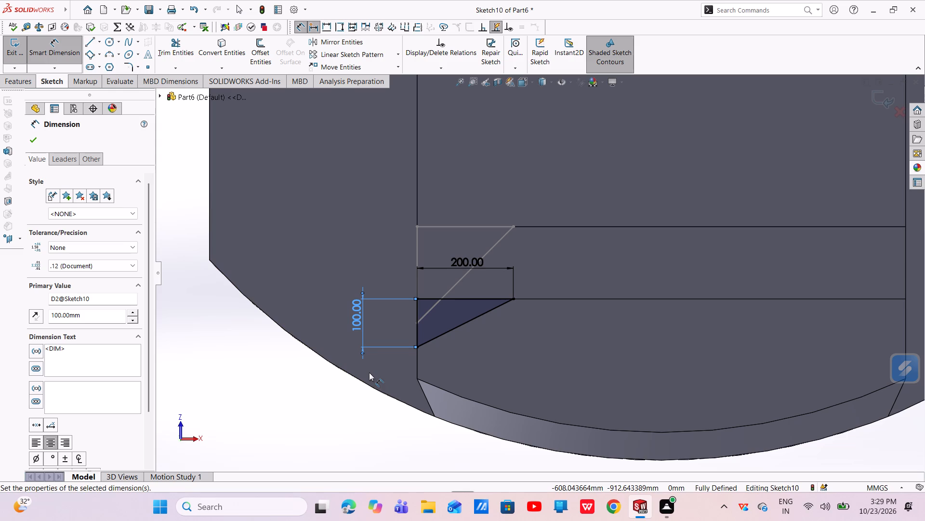
pyautogui.click(38, 139)
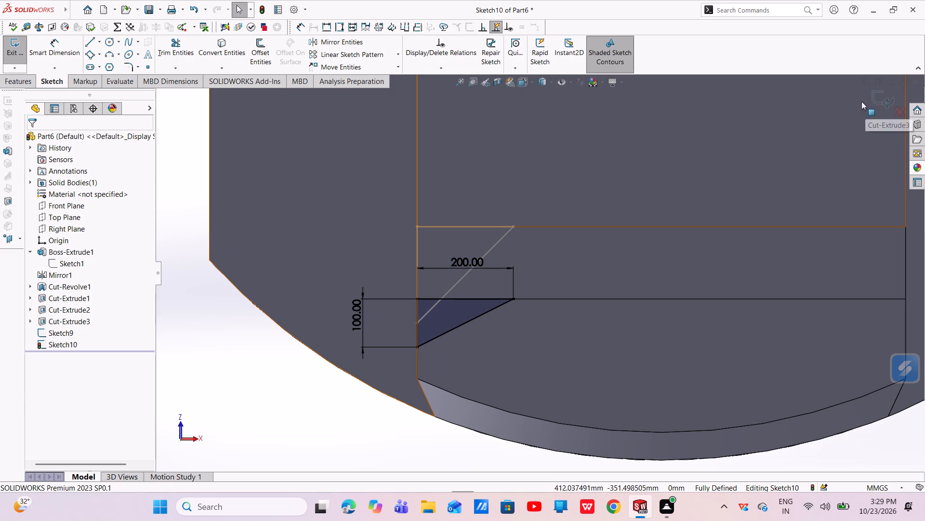
pyautogui.click(863, 101)
pyautogui.click(876, 100)
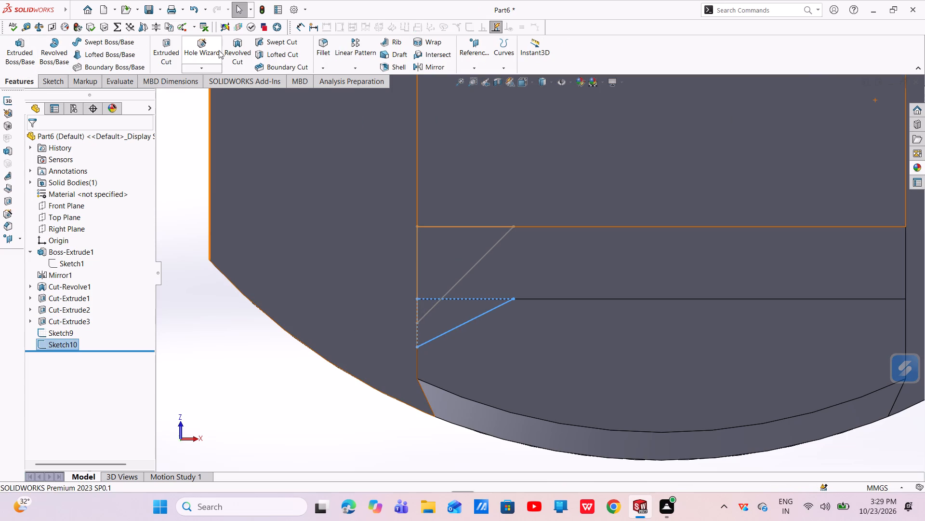
# Create a Lofted Cut between the stem-bottom triangle and the flange-underside triangle, aligning the connector to matching corners.
pyautogui.click(278, 53)
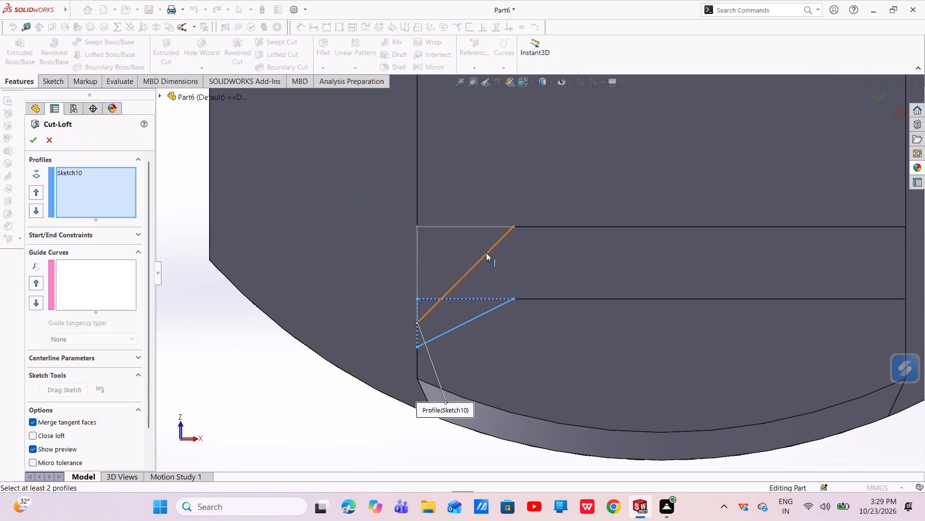
pyautogui.scroll(3, 486, 253)
pyautogui.moveTo(496, 266); pyautogui.dragTo(535, 320, button='middle')
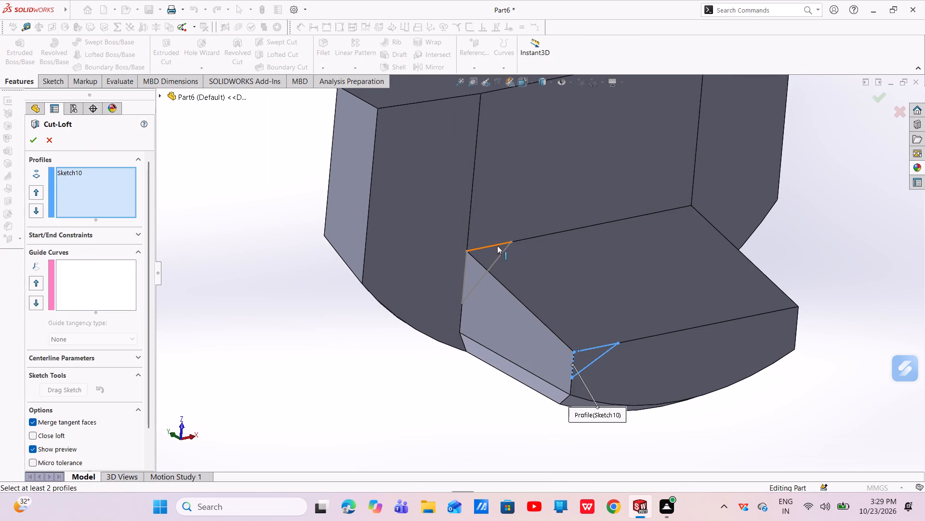
pyautogui.click(494, 246)
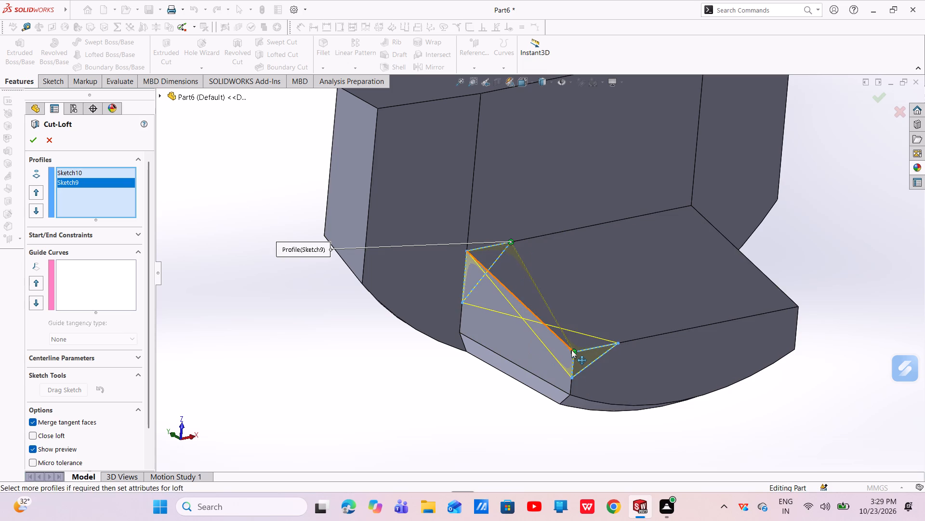
pyautogui.moveTo(571, 350); pyautogui.dragTo(596, 348)
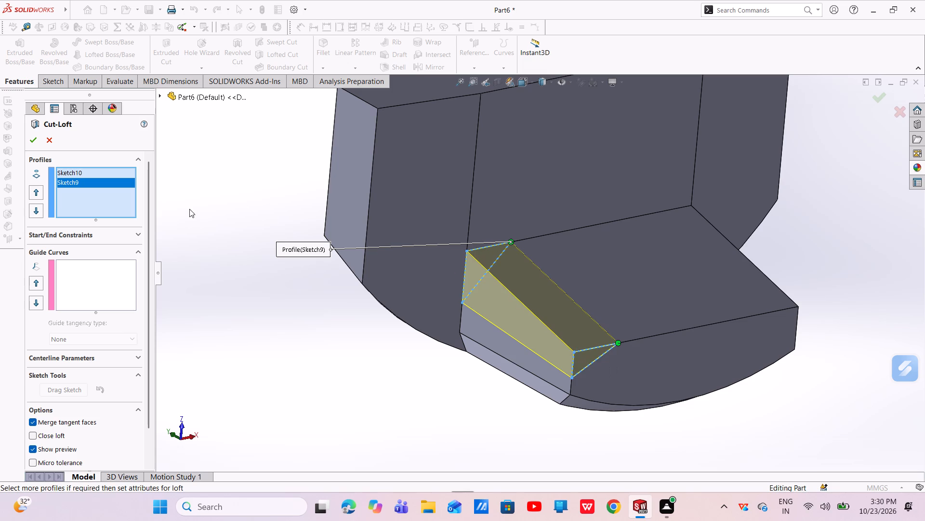
pyautogui.click(33, 141)
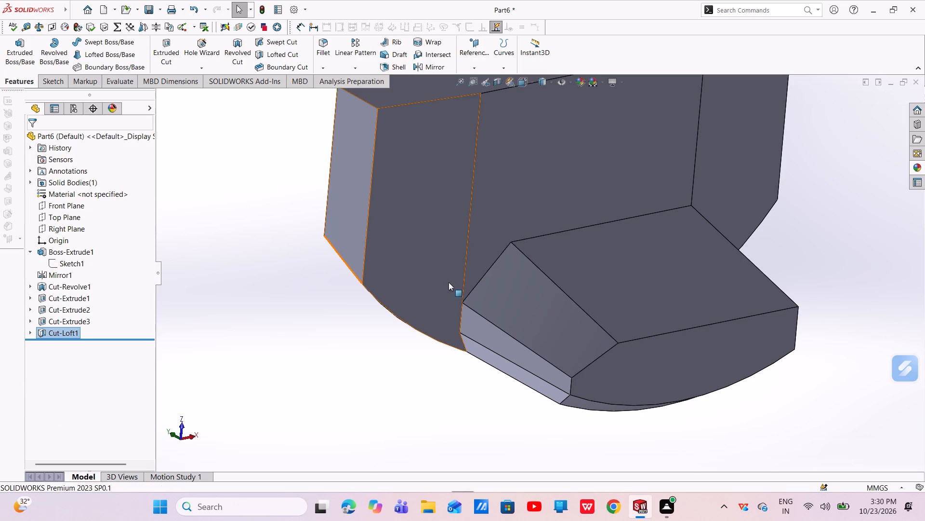
# Examine the lofted corner cut and the uncut opposite corner of the stem from several sides.
pyautogui.scroll(4, 449, 282)
pyautogui.scroll(1, 505, 296)
pyautogui.moveTo(504, 296); pyautogui.dragTo(469, 279, button='middle')
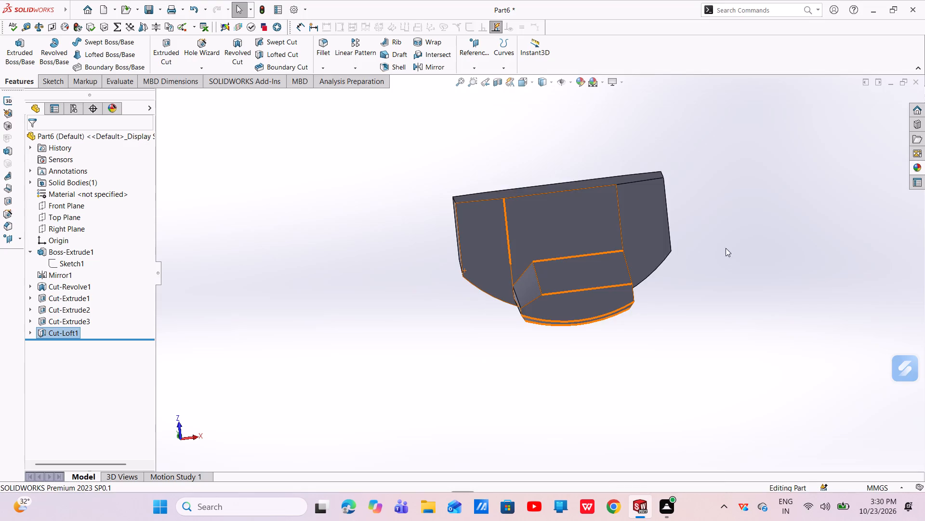
pyautogui.scroll(-3, 711, 243)
pyautogui.moveTo(677, 293); pyautogui.dragTo(627, 292, button='middle')
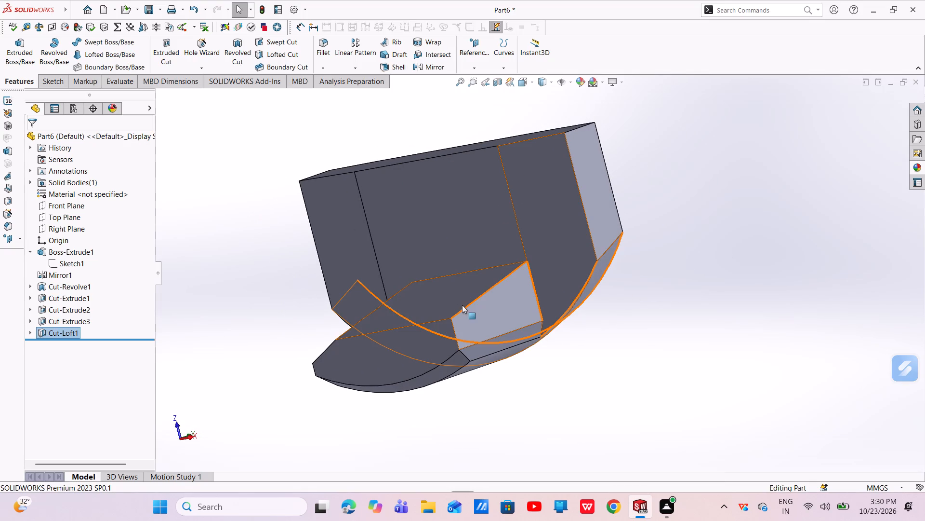
pyautogui.scroll(2, 467, 343)
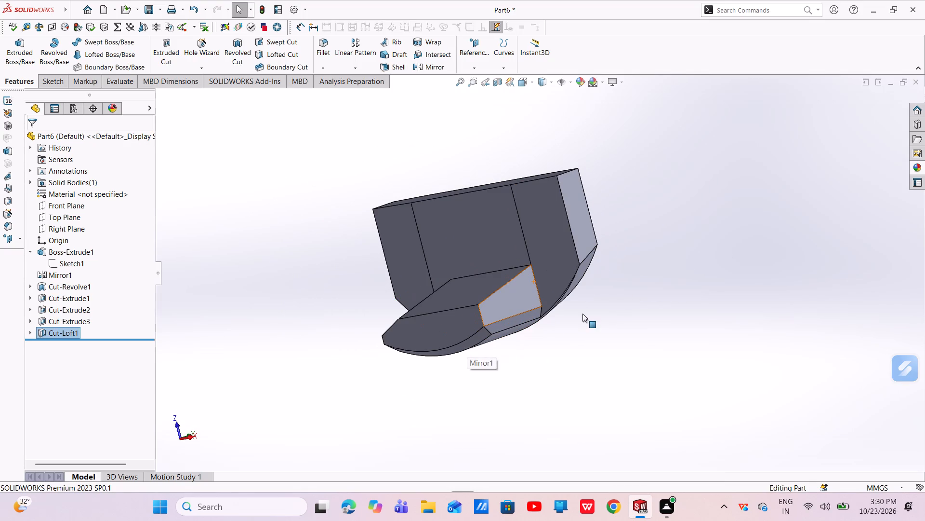
pyautogui.scroll(3, 583, 313)
pyautogui.moveTo(561, 291); pyautogui.dragTo(575, 326, button='middle')
pyautogui.scroll(-1, 561, 291)
pyautogui.scroll(-2, 523, 274)
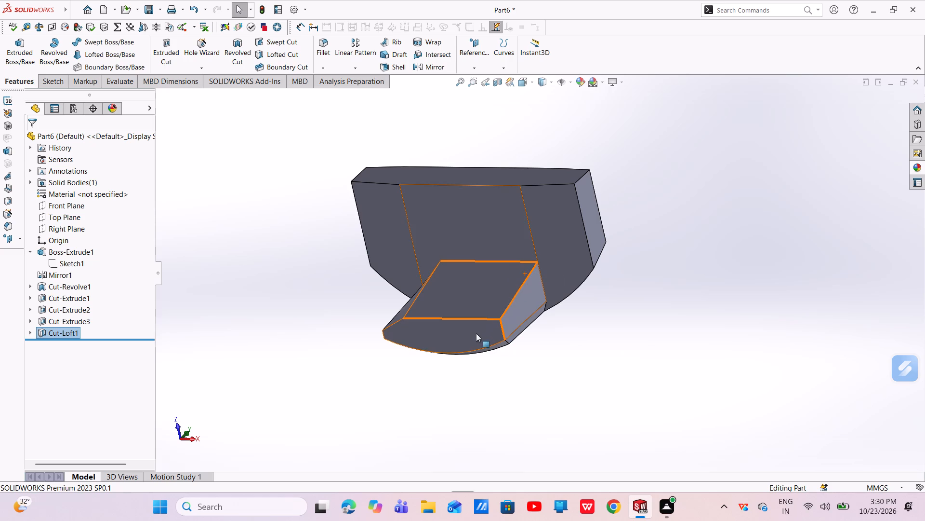
# On the flange underside, sketch a right triangle at the stem's +X corner, legs about 138 mm and 196 mm.
pyautogui.click(518, 240)
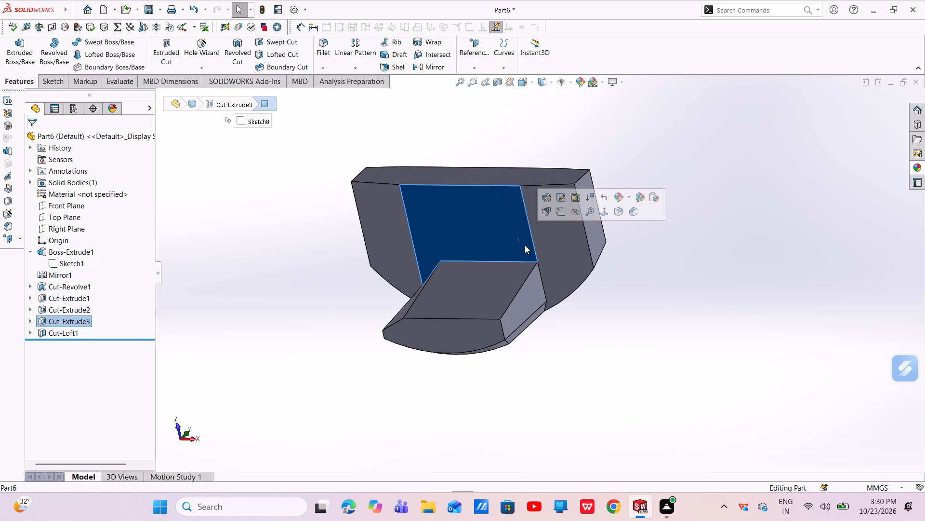
pyautogui.click(557, 219)
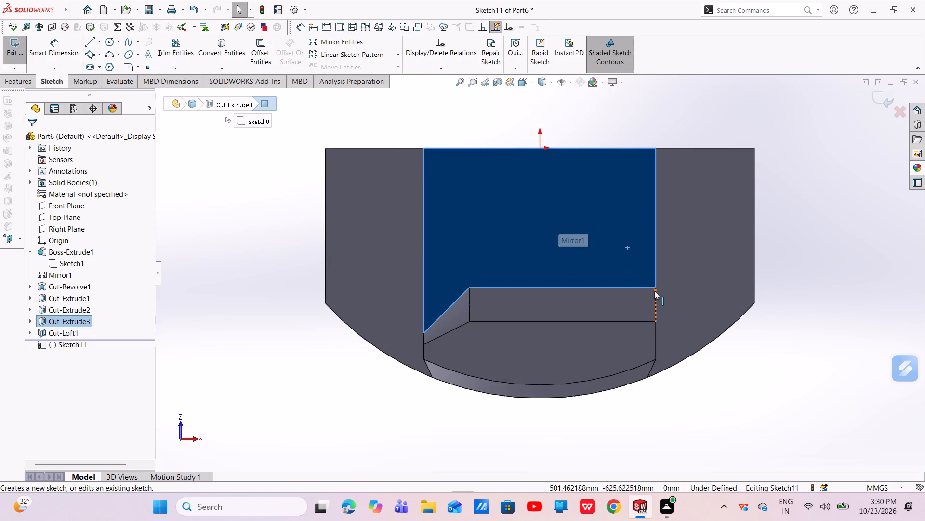
pyautogui.scroll(-4, 654, 291)
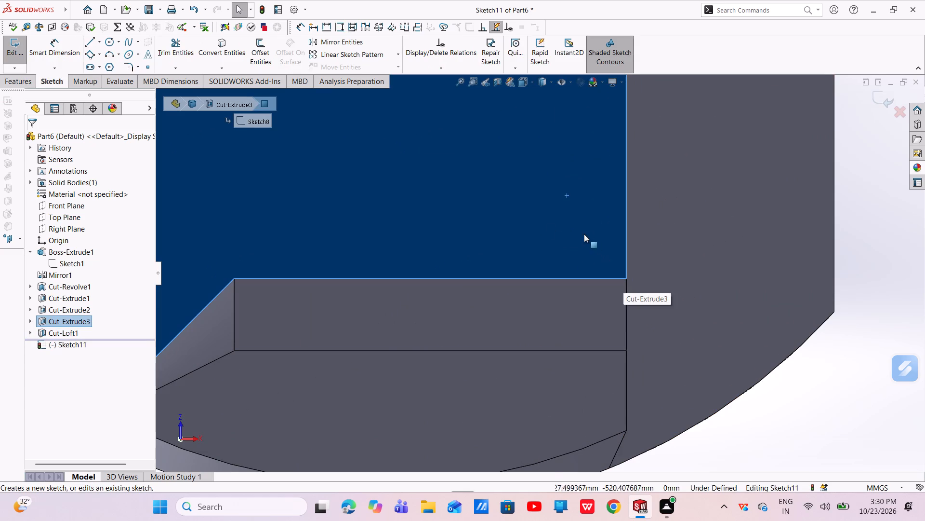
pyautogui.scroll(2, 534, 258)
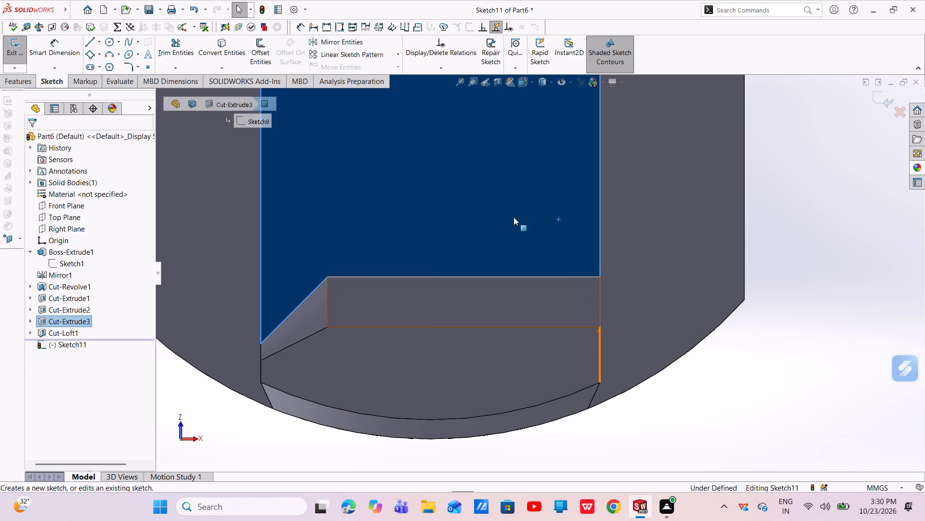
pyautogui.click(88, 41)
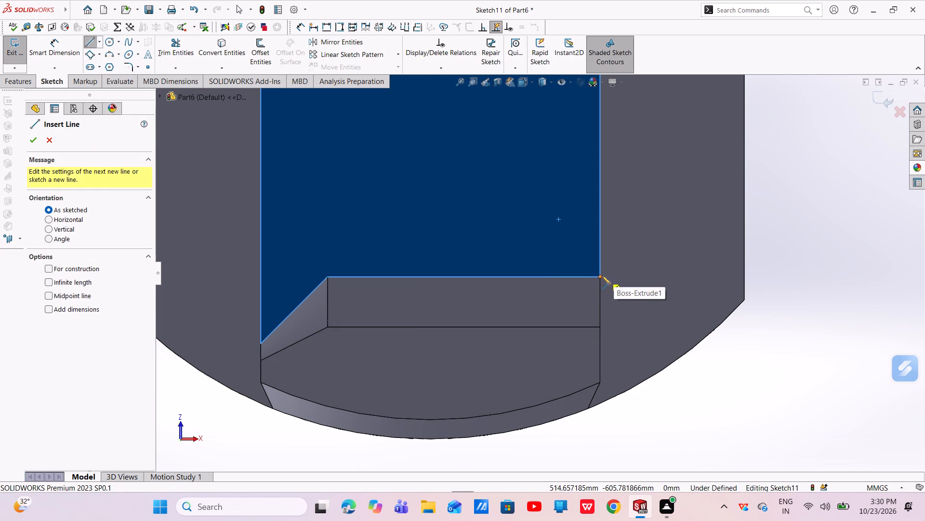
pyautogui.click(601, 275)
pyautogui.click(600, 343)
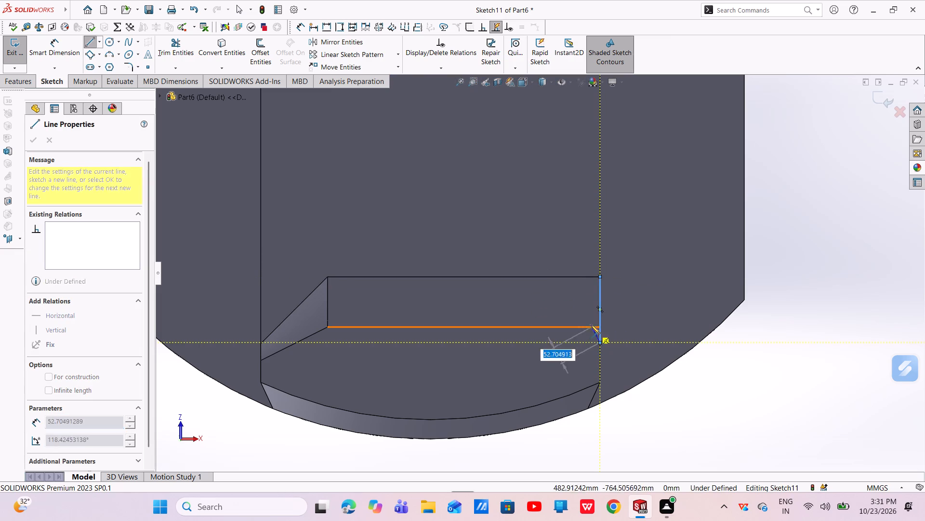
pyautogui.click(554, 276)
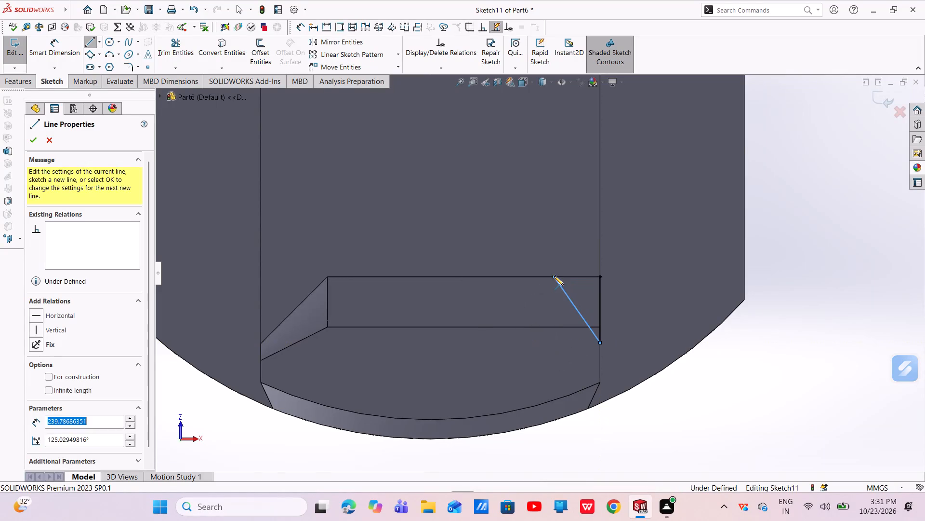
pyautogui.click(600, 277)
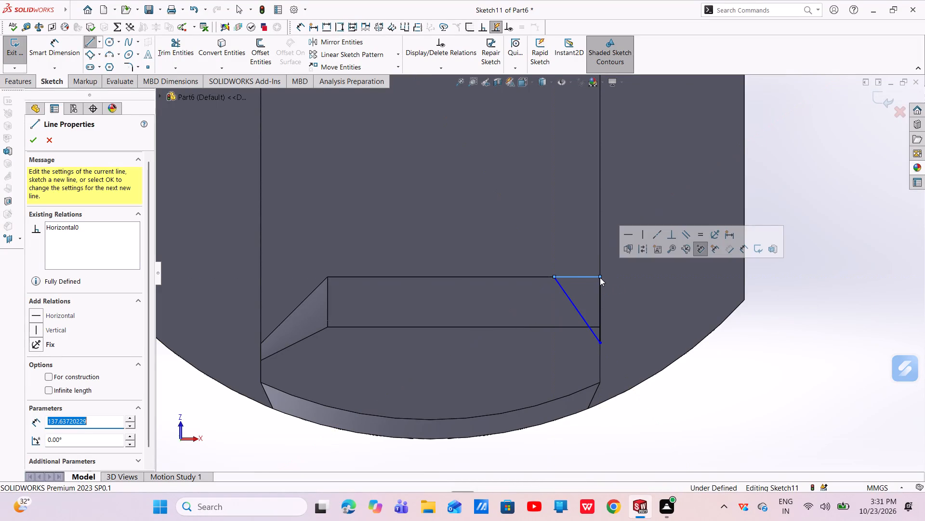
pyautogui.click(32, 140)
# Dimension both perpendicular legs of the +X corner triangle to 200 mm.
pyautogui.click(66, 53)
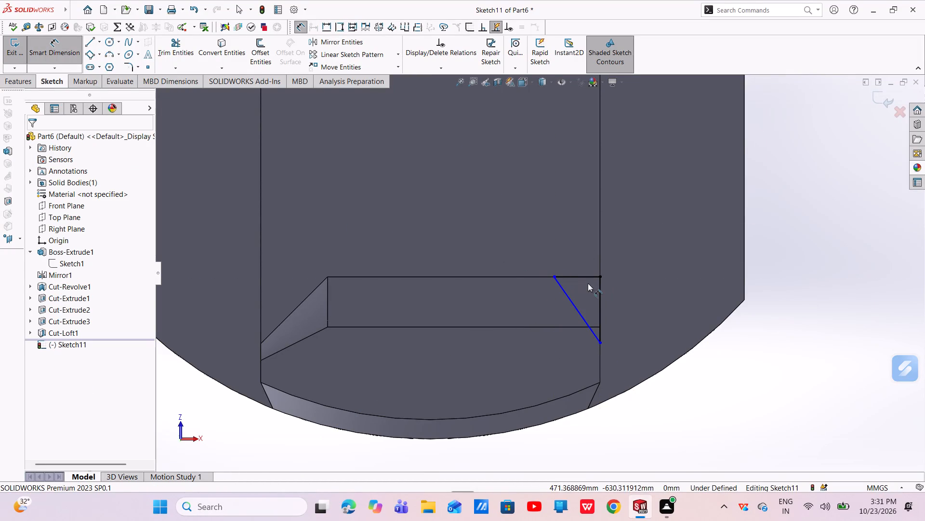
pyautogui.click(588, 277)
pyautogui.click(579, 243)
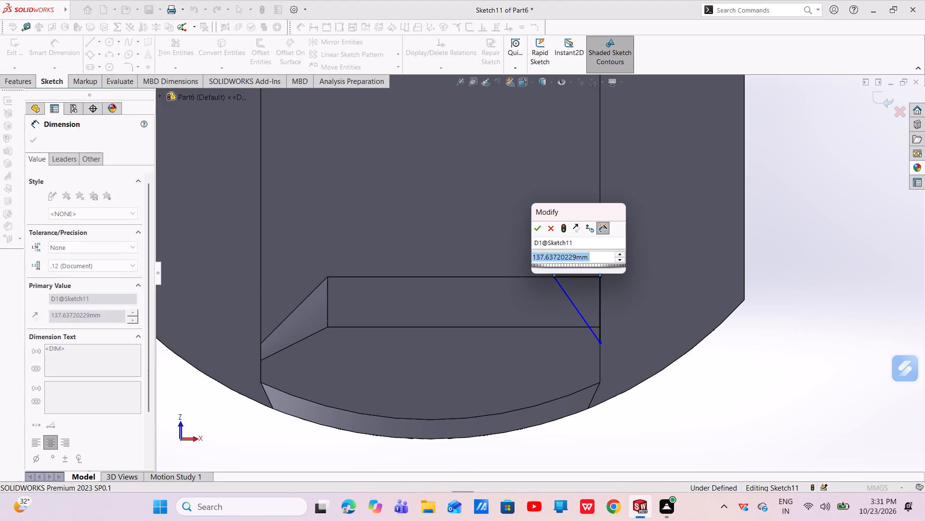
pyautogui.press('BackSpace')
pyautogui.write('200')
pyautogui.press('Return')
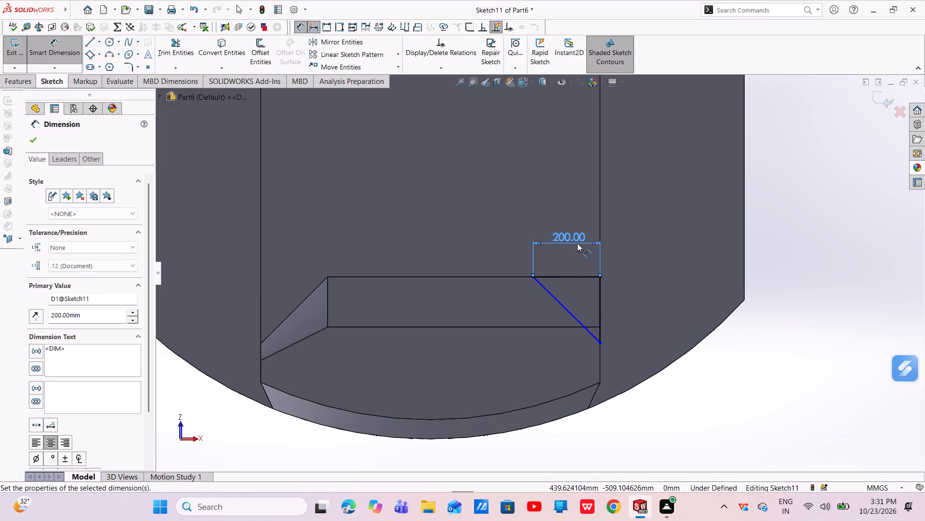
pyautogui.click(601, 306)
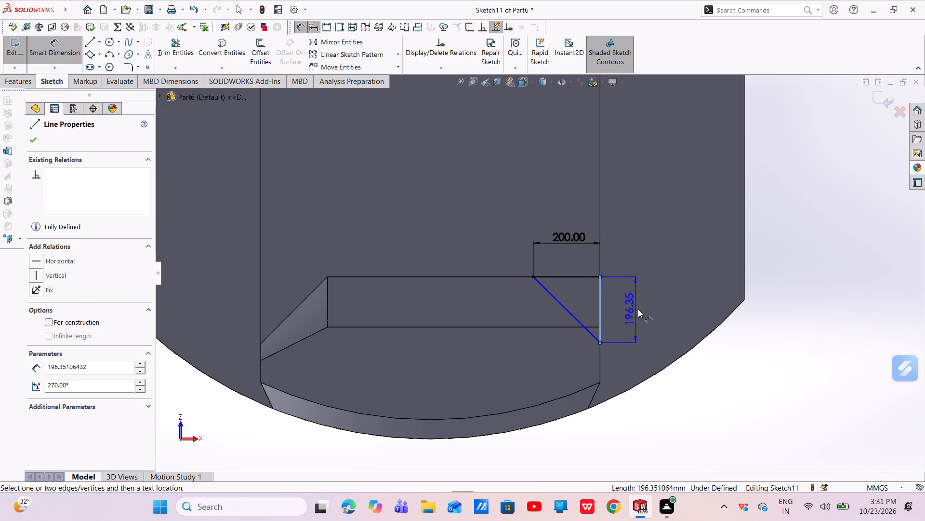
pyautogui.click(638, 309)
pyautogui.press('BackSpace')
pyautogui.write('200')
pyautogui.press('Return')
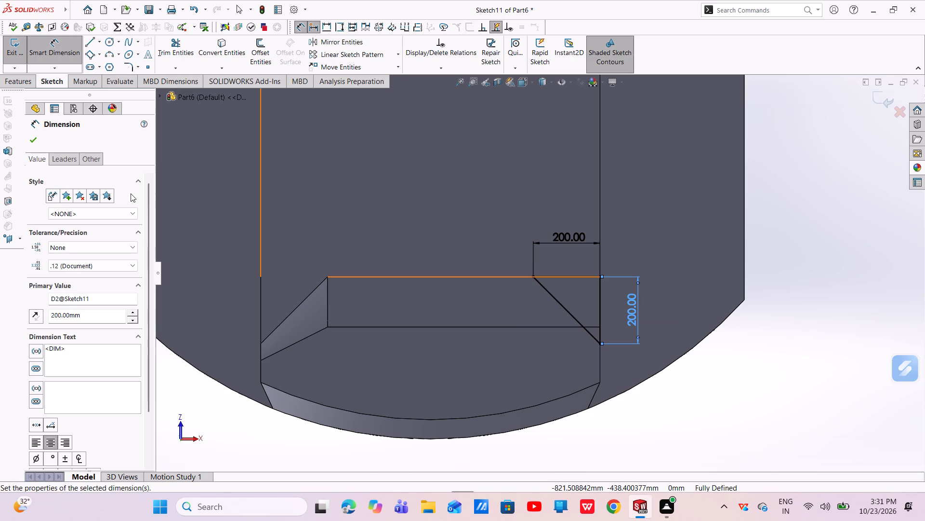
pyautogui.click(31, 142)
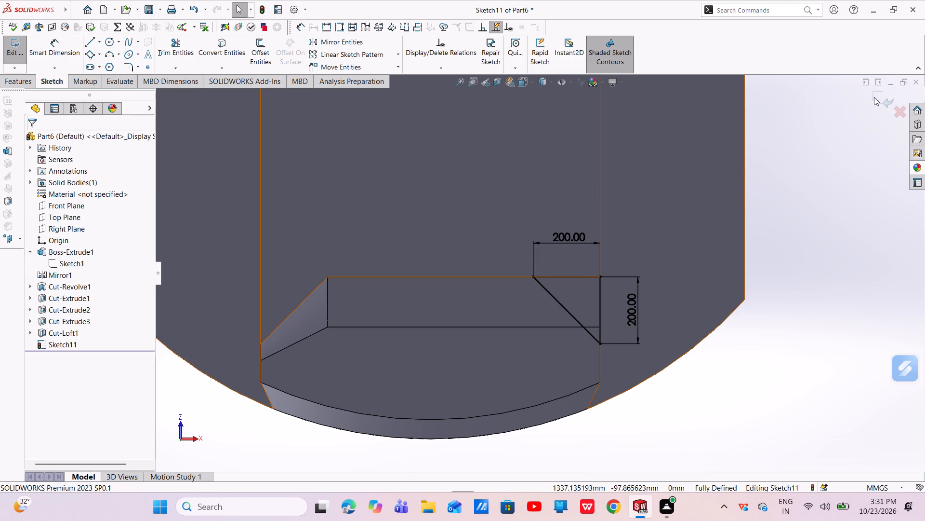
# On the stem's bottom face, sketch a right triangle at the +X corner, legs about 100 mm along X and 115 mm along Z.
pyautogui.click(874, 97)
pyautogui.click(548, 360)
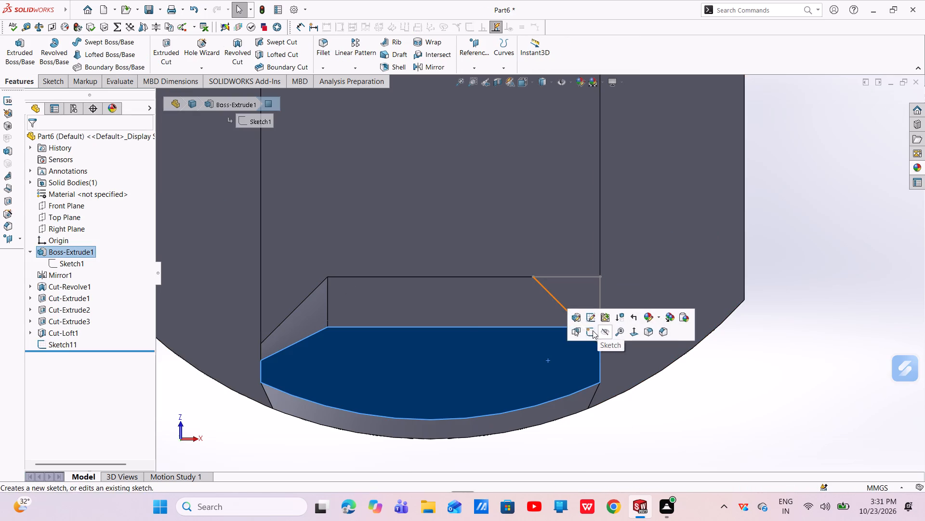
pyautogui.click(593, 330)
pyautogui.click(91, 44)
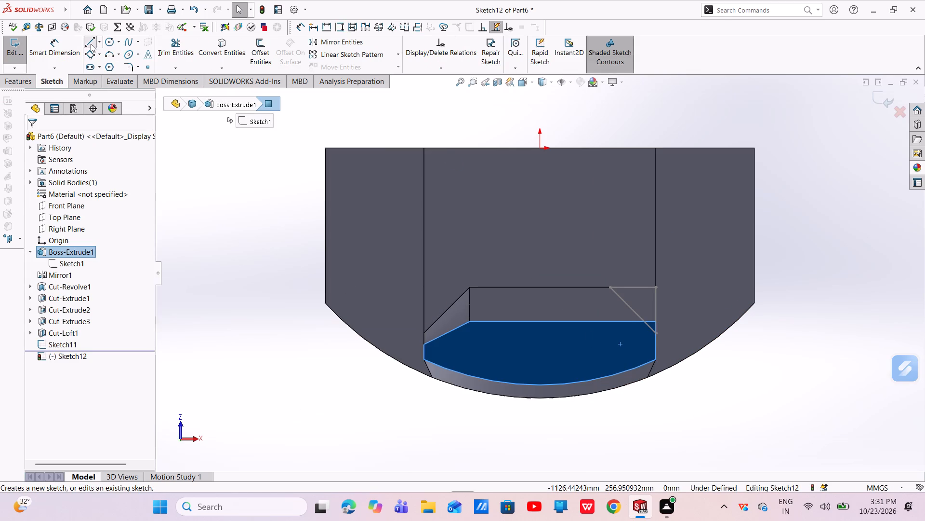
pyautogui.scroll(-4, 657, 341)
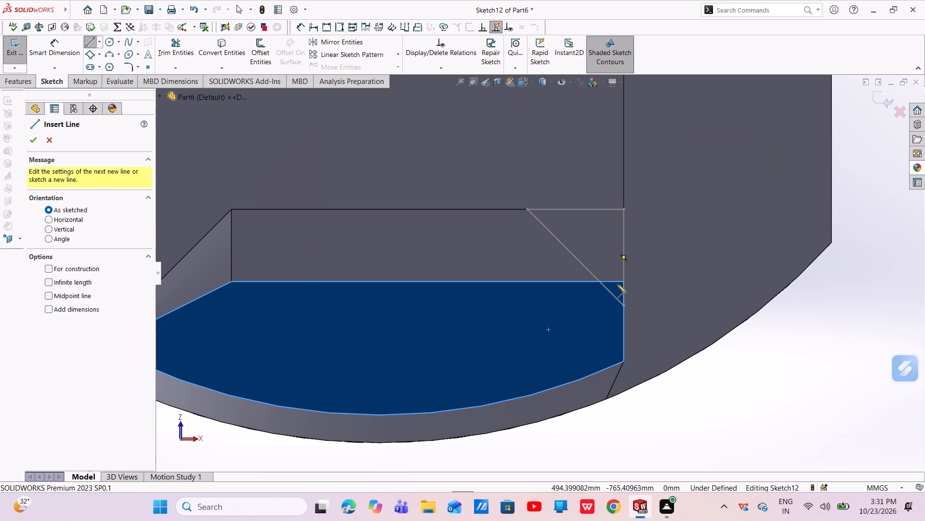
pyautogui.click(621, 282)
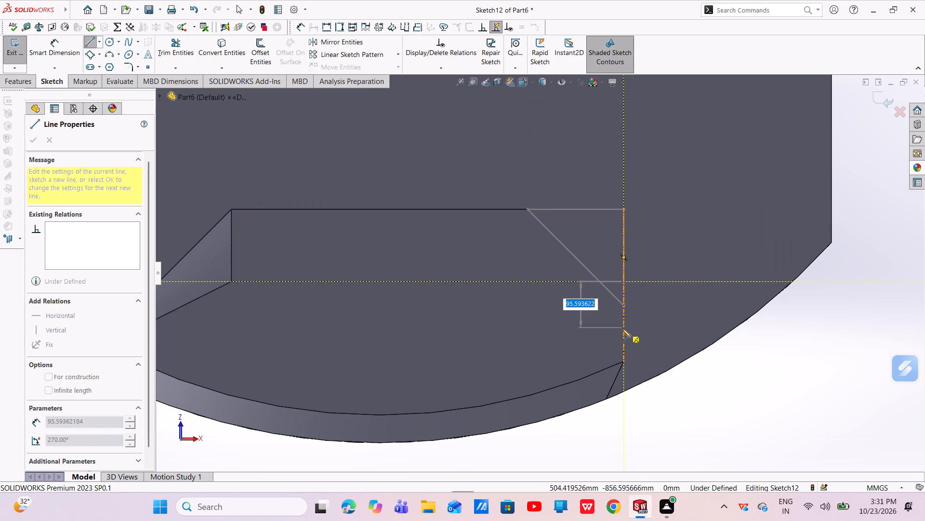
pyautogui.click(623, 337)
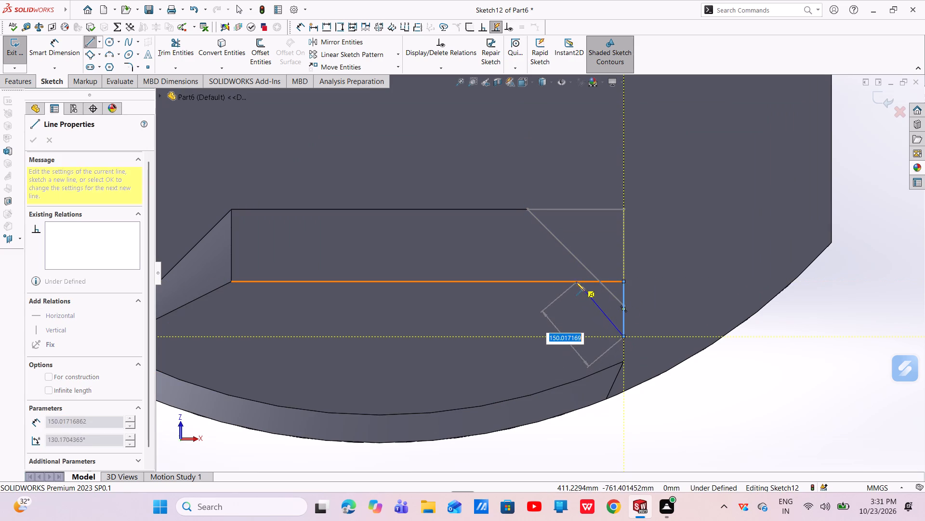
pyautogui.click(576, 282)
pyautogui.click(621, 282)
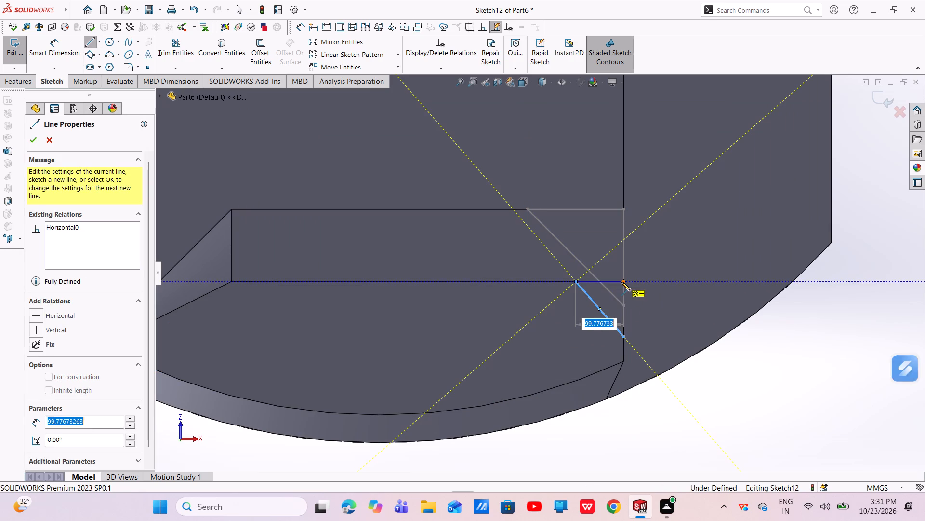
pyautogui.rightClick(621, 282)
pyautogui.click(652, 288)
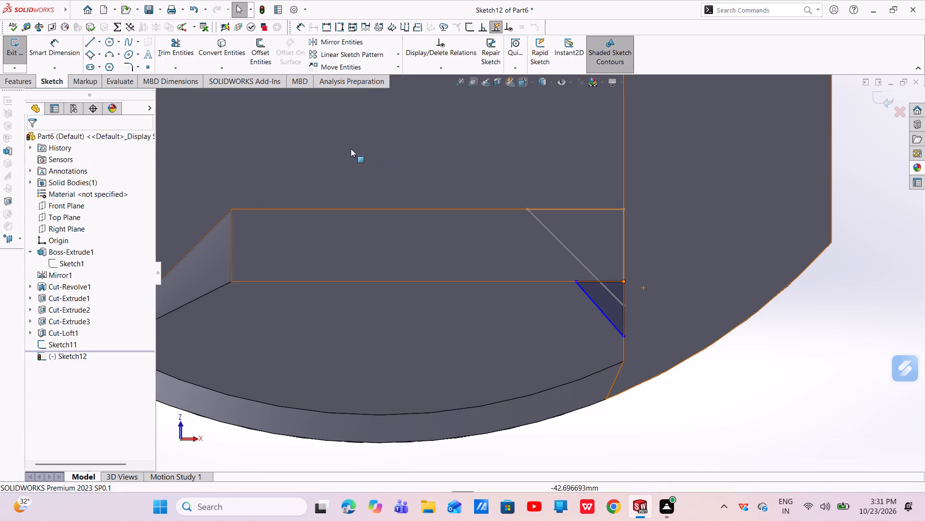
# Dimension the stem-bottom triangle's leg along X to 200 mm.
pyautogui.click(65, 47)
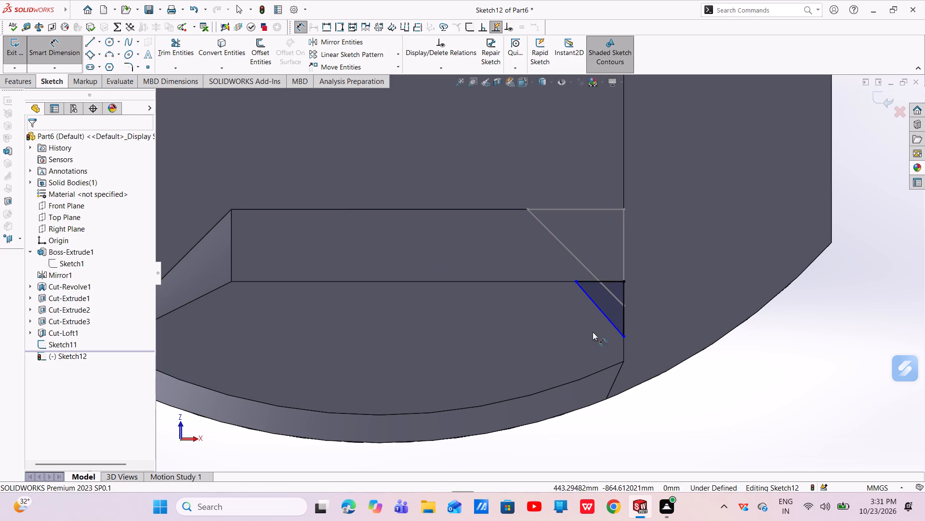
pyautogui.click(606, 281)
pyautogui.click(605, 264)
pyautogui.press('BackSpace')
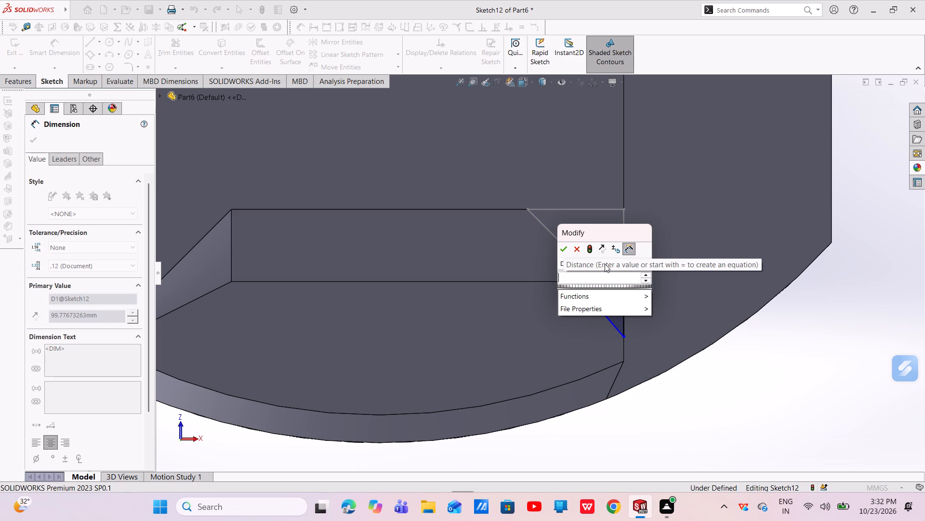
pyautogui.write('200')
pyautogui.press('Return')
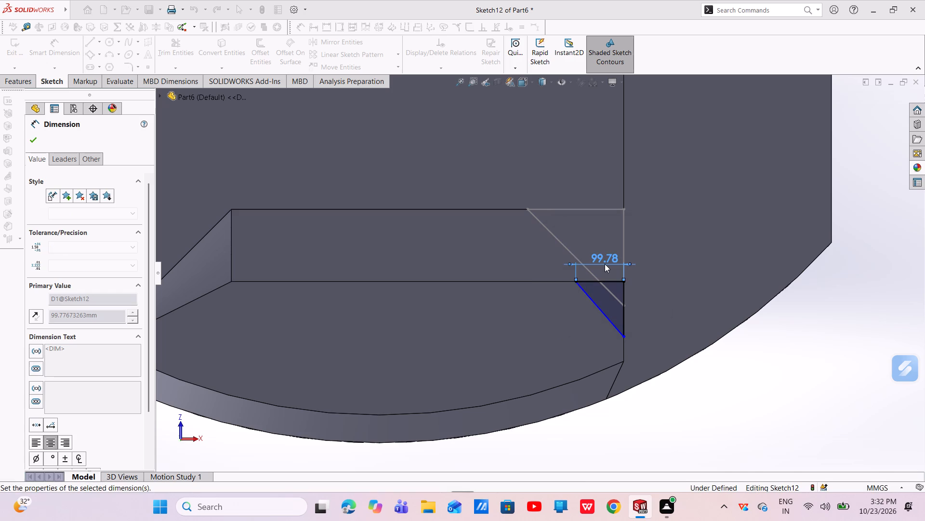
# Dimension the stem-bottom triangle's leg along Z to 100 mm and finish the sketch.
pyautogui.click(624, 303)
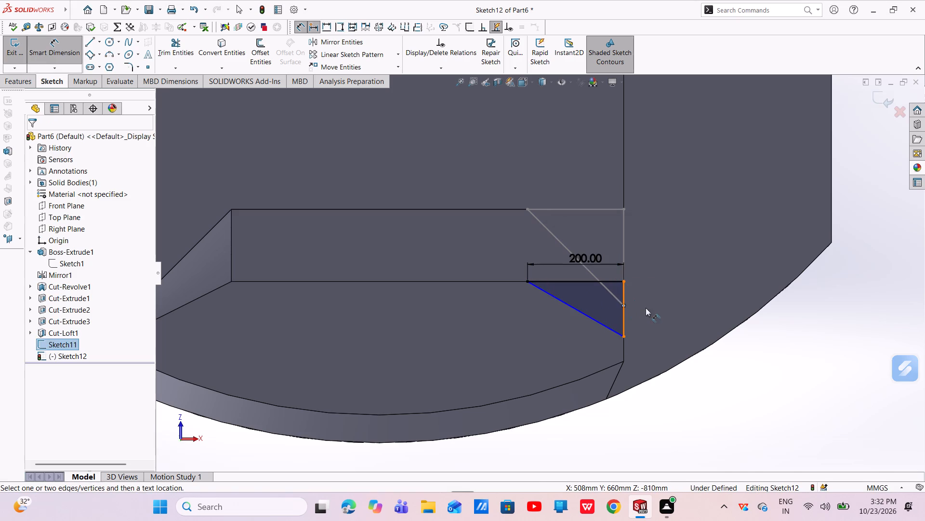
pyautogui.click(623, 293)
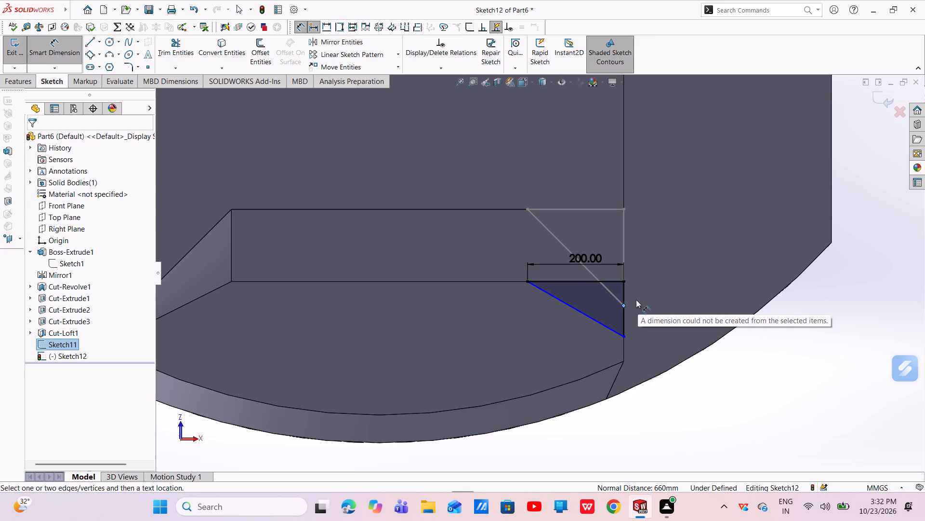
pyautogui.press('Escape')
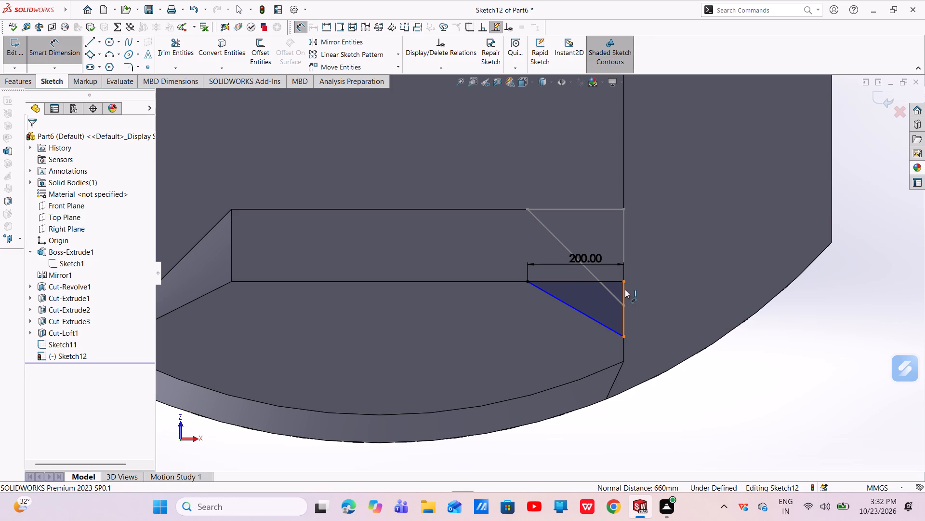
pyautogui.click(623, 290)
pyautogui.click(663, 305)
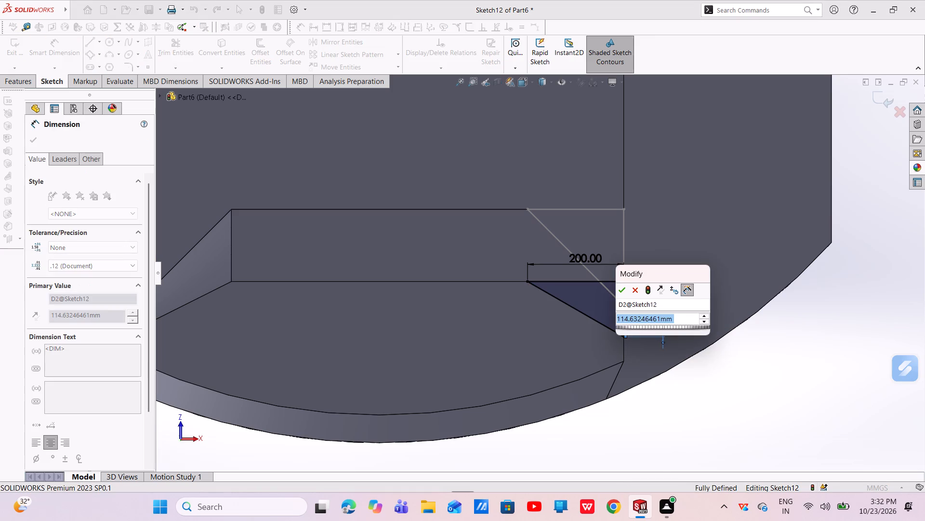
pyautogui.press('BackSpace')
pyautogui.write('100')
pyautogui.press('Return')
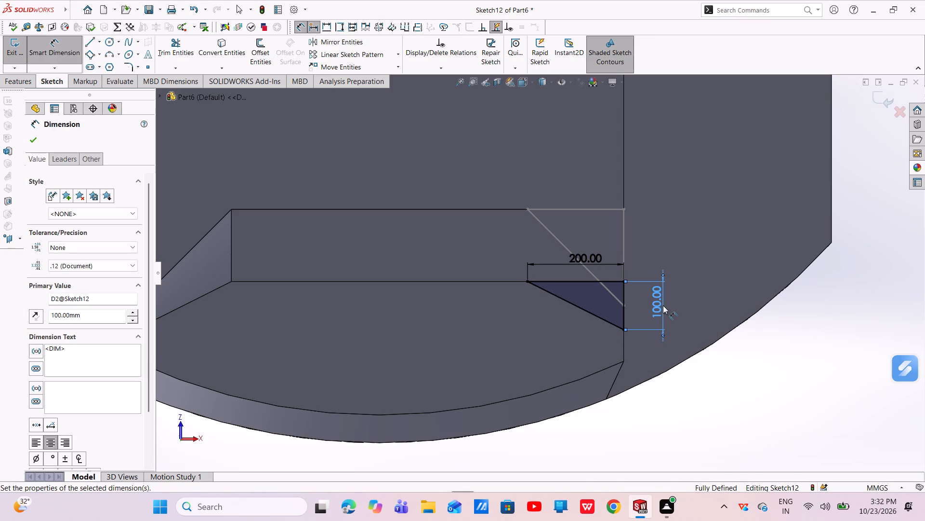
pyautogui.click(34, 134)
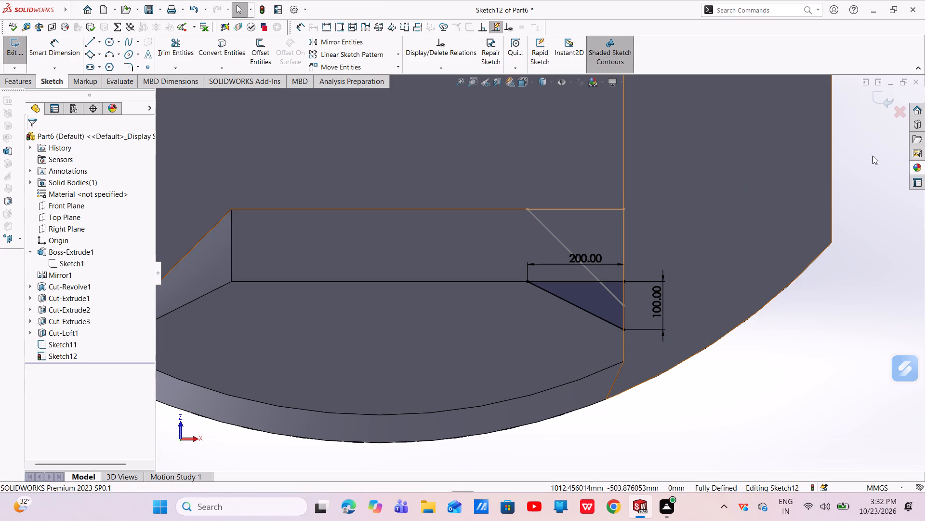
pyautogui.click(873, 93)
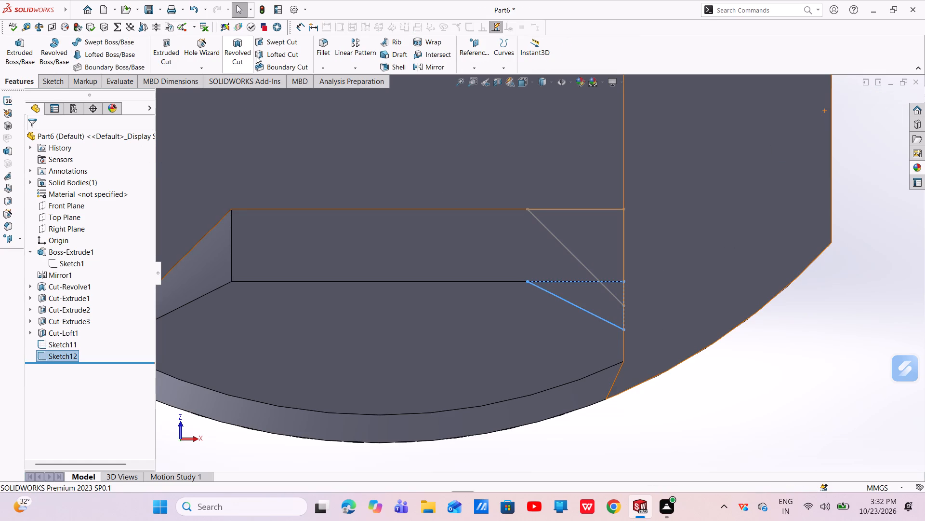
# Create a Lofted Cut between the stem-bottom and flange-underside triangles at the +X corner, aligning the connector to their right-angle corners.
pyautogui.click(289, 54)
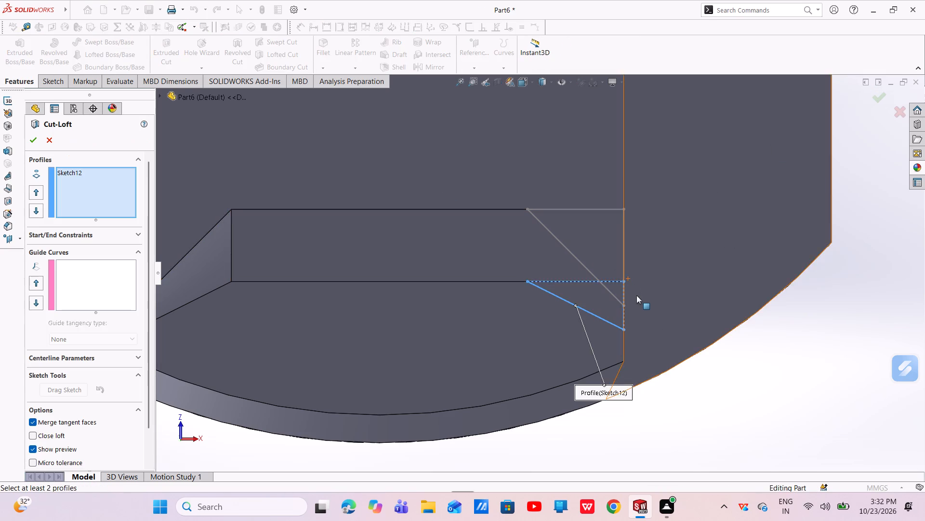
pyautogui.scroll(2, 635, 296)
pyautogui.moveTo(634, 296); pyautogui.dragTo(577, 312, button='middle')
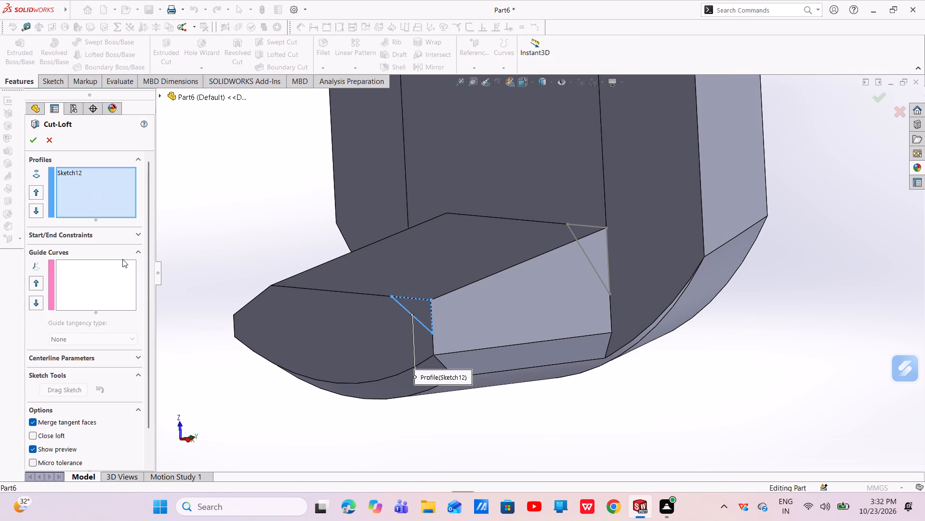
pyautogui.click(595, 227)
pyautogui.moveTo(392, 295); pyautogui.dragTo(415, 329)
pyautogui.moveTo(479, 289); pyautogui.dragTo(518, 314, button='middle')
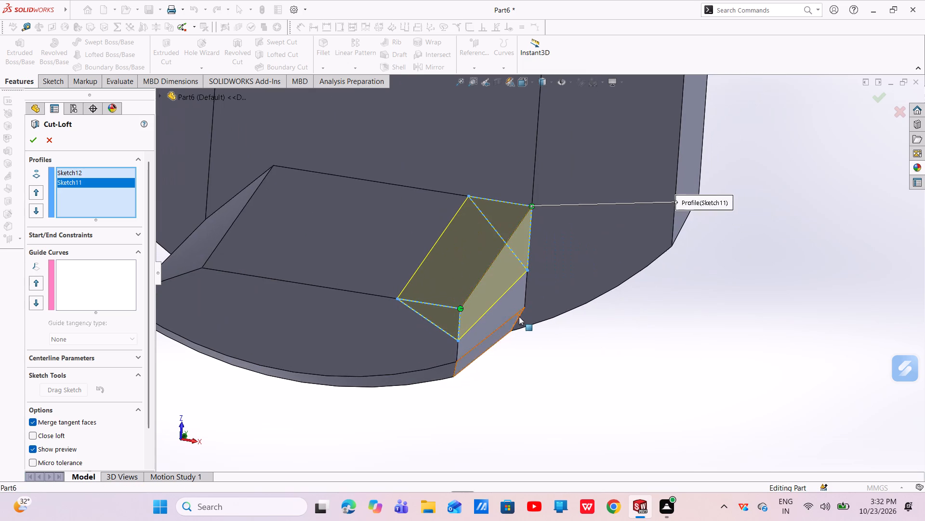
pyautogui.click(27, 137)
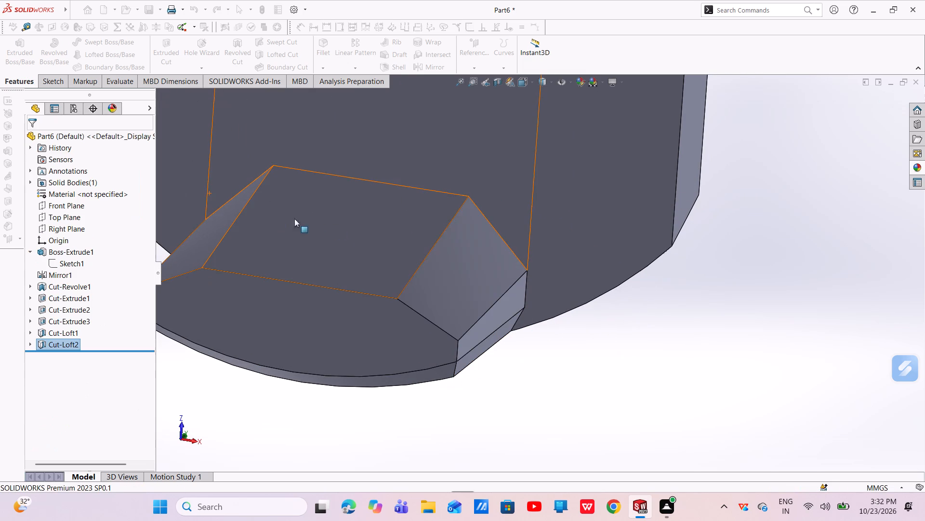
# Examine the lofted cuts on both stem corners and the overall part from several sides.
pyautogui.scroll(3, 447, 238)
pyautogui.moveTo(449, 239); pyautogui.dragTo(451, 253, button='middle')
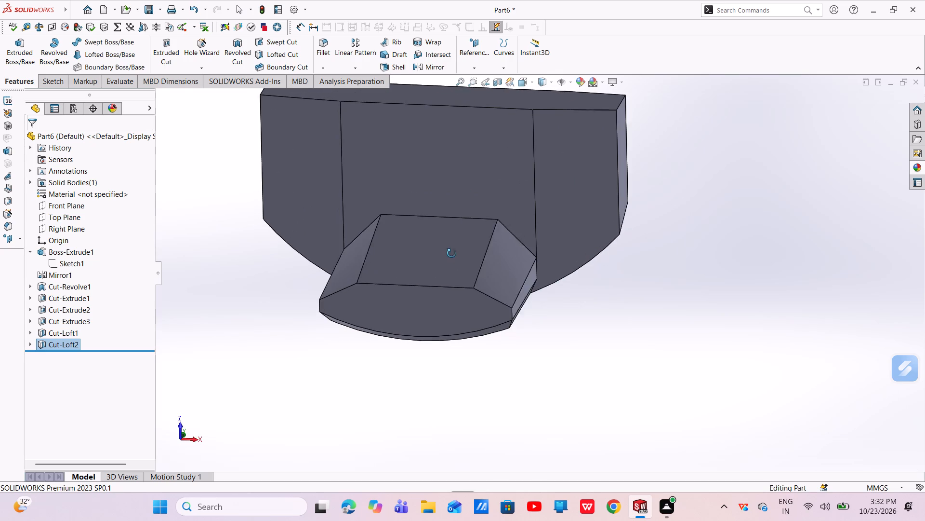
pyautogui.moveTo(451, 253); pyautogui.dragTo(451, 253, button='middle')
pyautogui.scroll(2, 451, 253)
pyautogui.moveTo(457, 259); pyautogui.dragTo(441, 192, button='middle')
pyautogui.scroll(1, 434, 195)
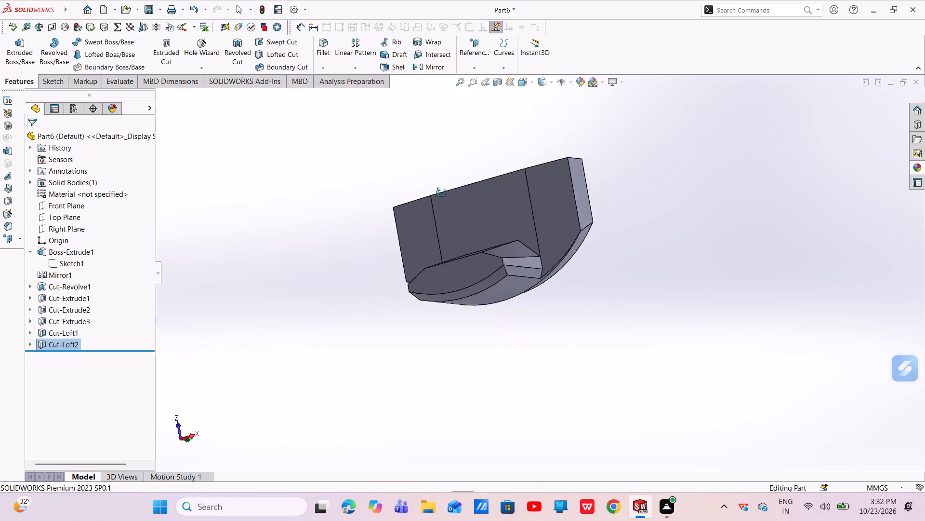
pyautogui.moveTo(441, 192); pyautogui.dragTo(528, 268, button='middle')
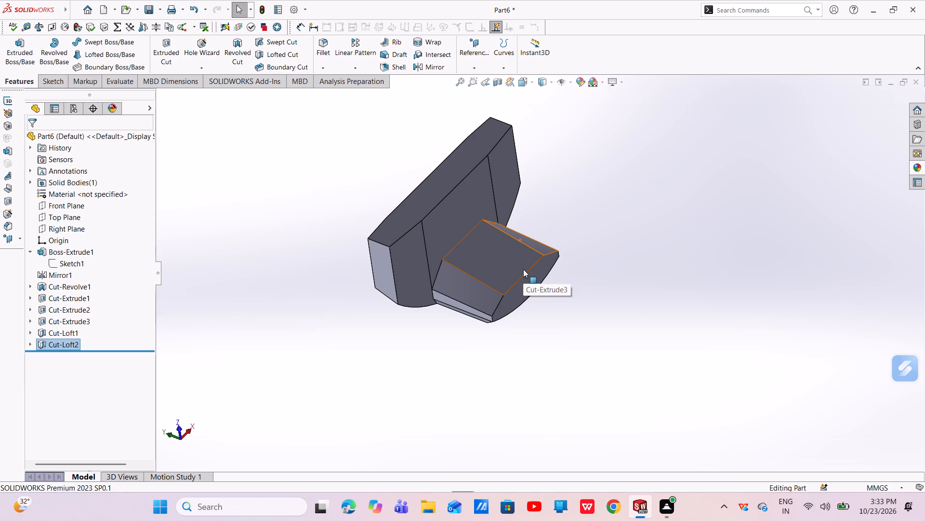
# Start a sketch on the flange's flat +Z end face.
pyautogui.click(465, 156)
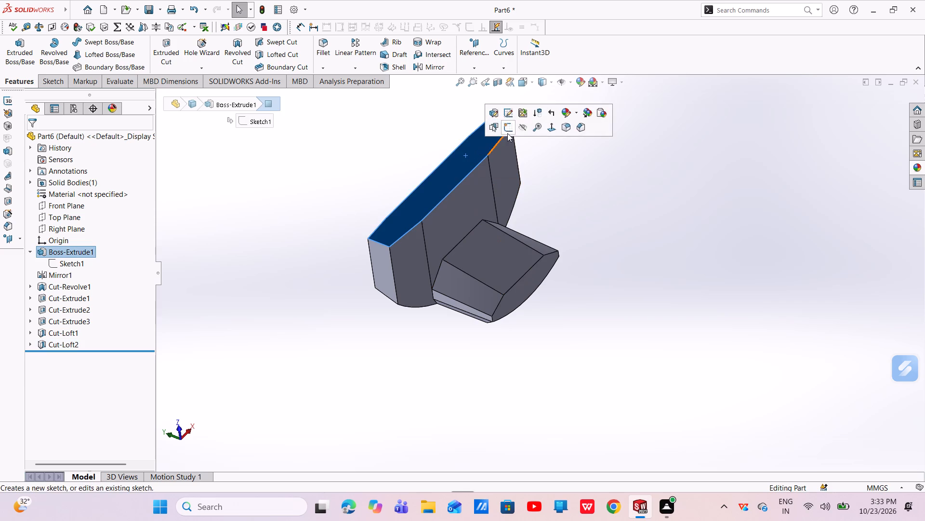
pyautogui.click(508, 133)
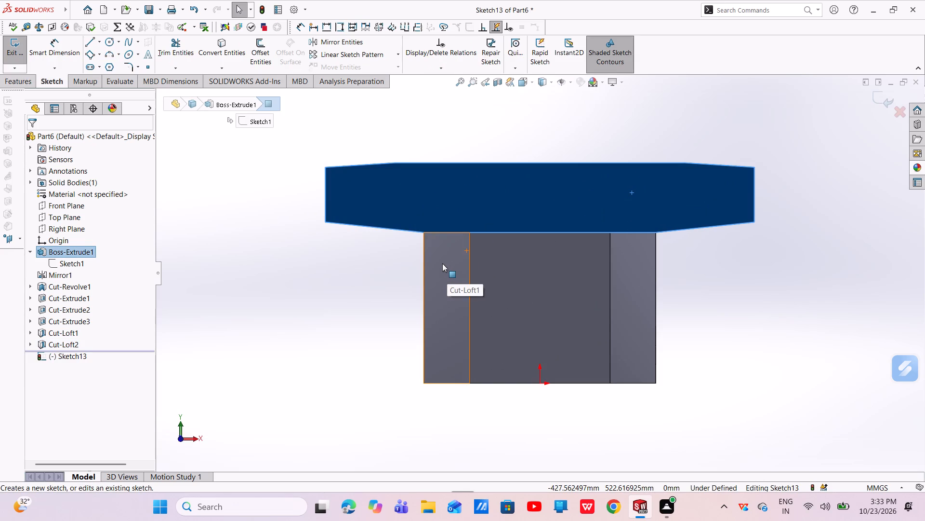
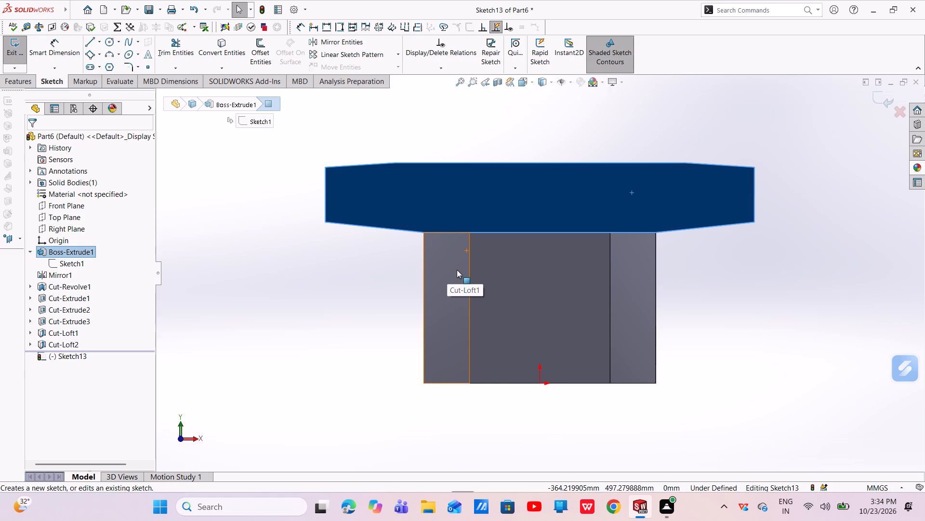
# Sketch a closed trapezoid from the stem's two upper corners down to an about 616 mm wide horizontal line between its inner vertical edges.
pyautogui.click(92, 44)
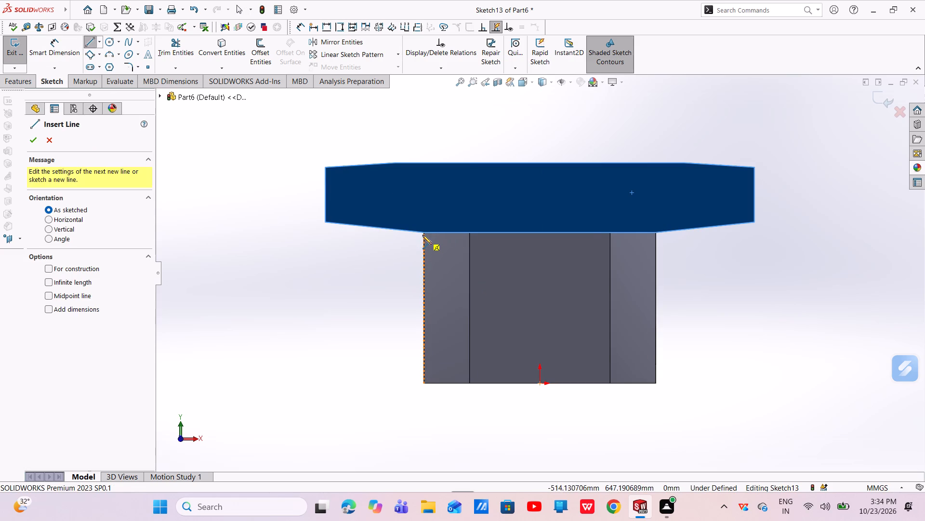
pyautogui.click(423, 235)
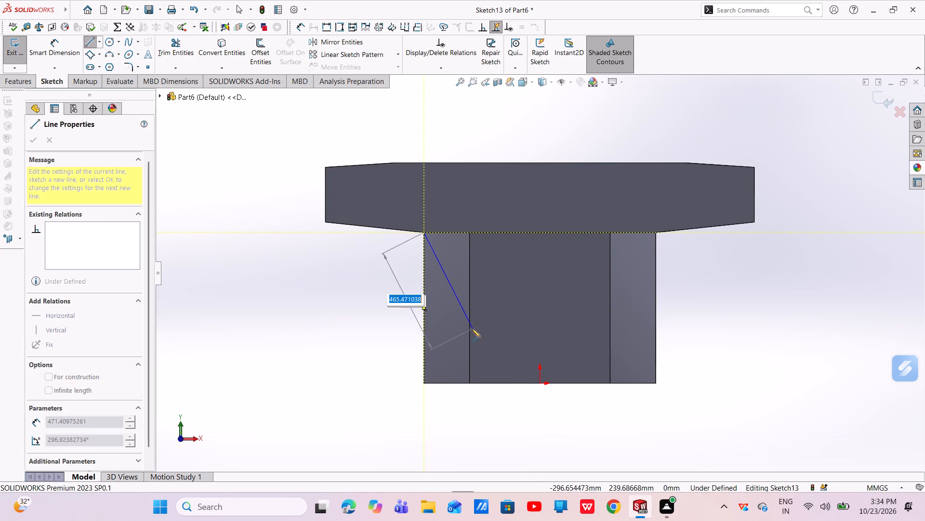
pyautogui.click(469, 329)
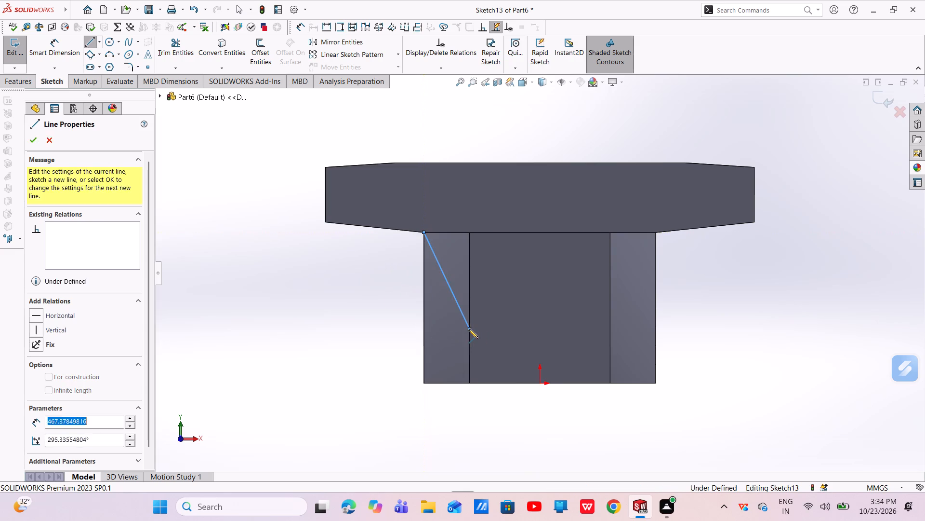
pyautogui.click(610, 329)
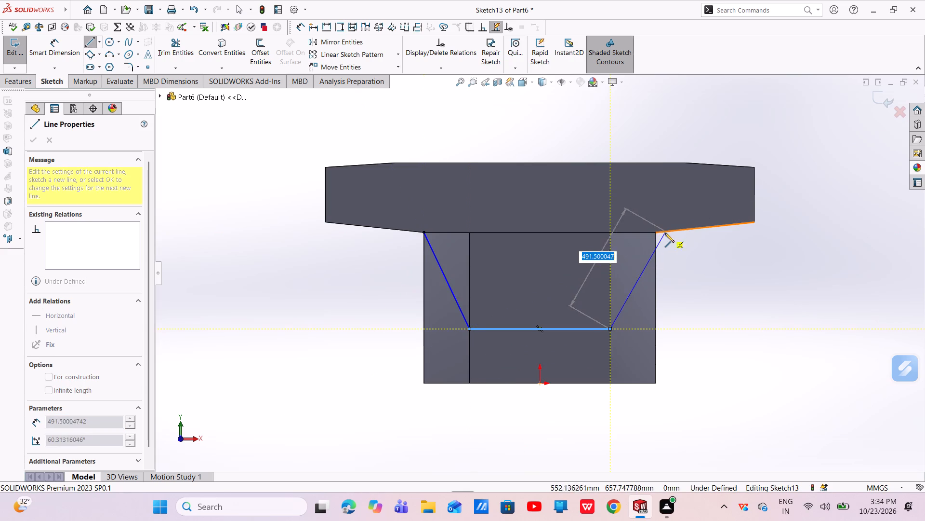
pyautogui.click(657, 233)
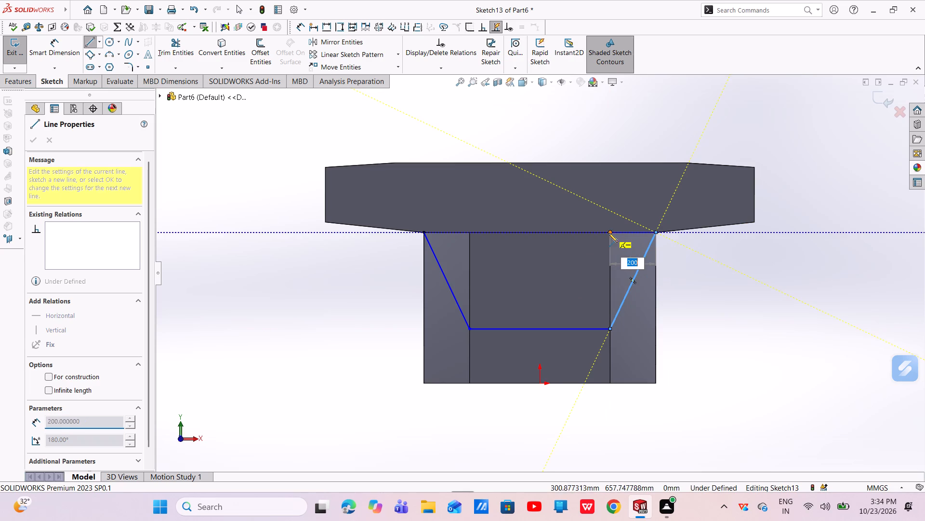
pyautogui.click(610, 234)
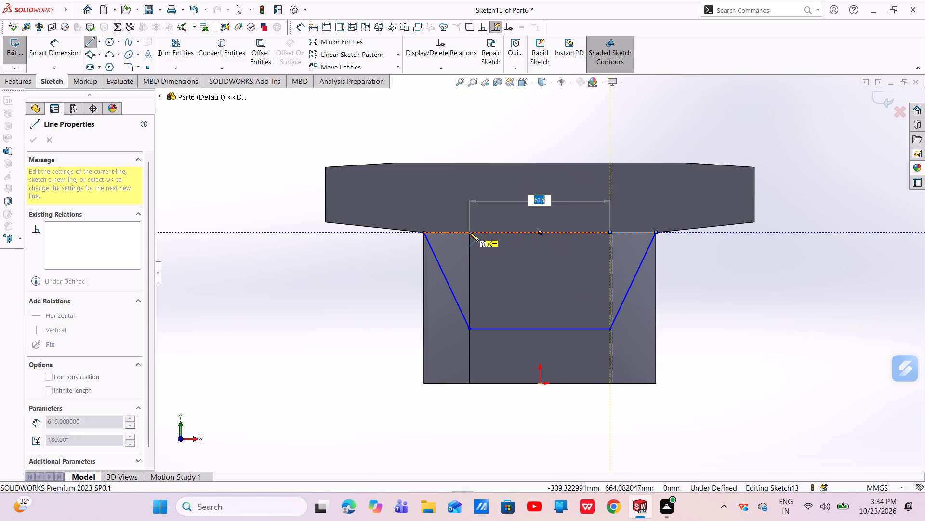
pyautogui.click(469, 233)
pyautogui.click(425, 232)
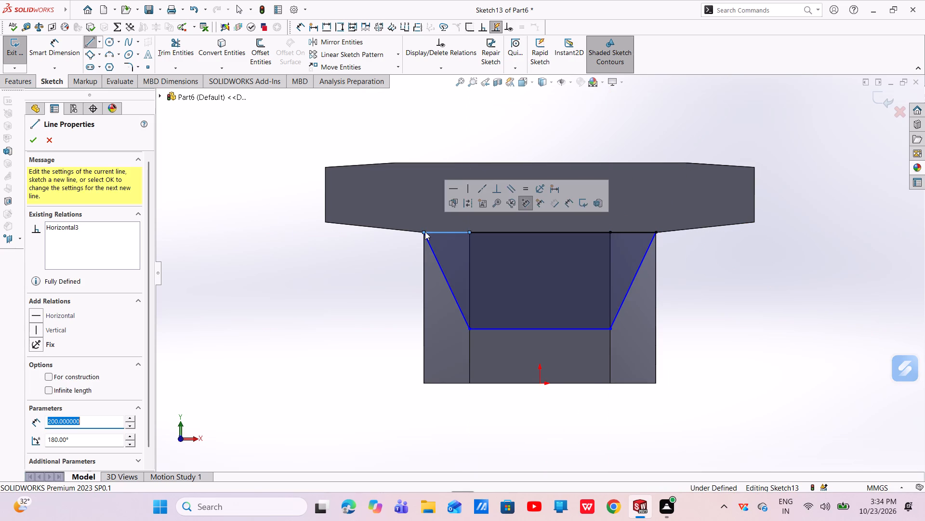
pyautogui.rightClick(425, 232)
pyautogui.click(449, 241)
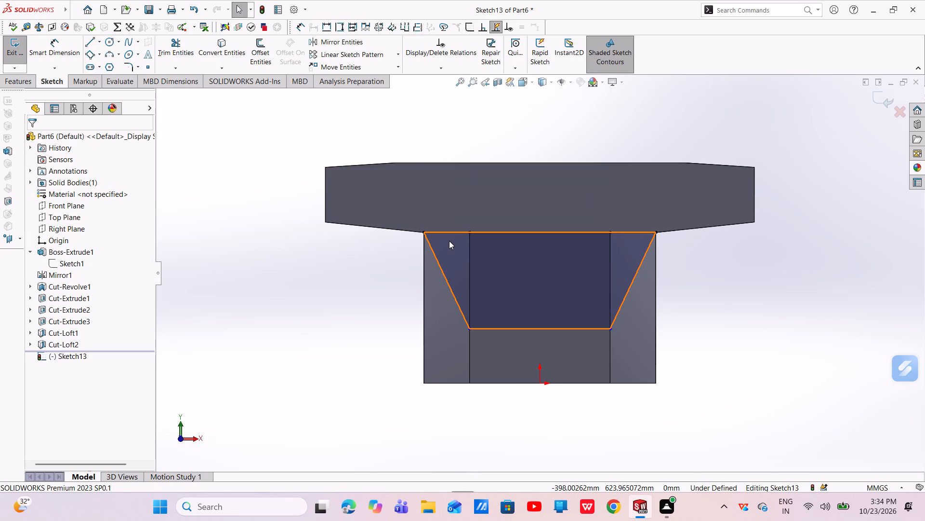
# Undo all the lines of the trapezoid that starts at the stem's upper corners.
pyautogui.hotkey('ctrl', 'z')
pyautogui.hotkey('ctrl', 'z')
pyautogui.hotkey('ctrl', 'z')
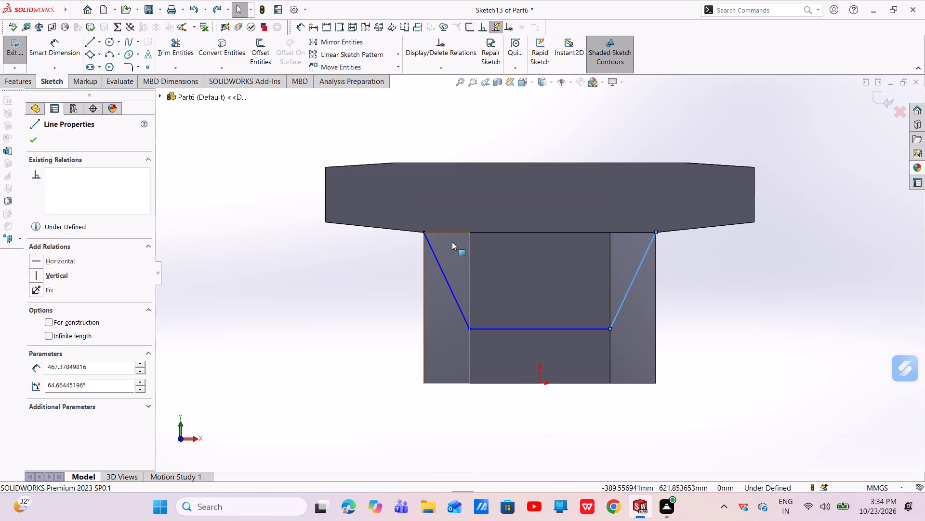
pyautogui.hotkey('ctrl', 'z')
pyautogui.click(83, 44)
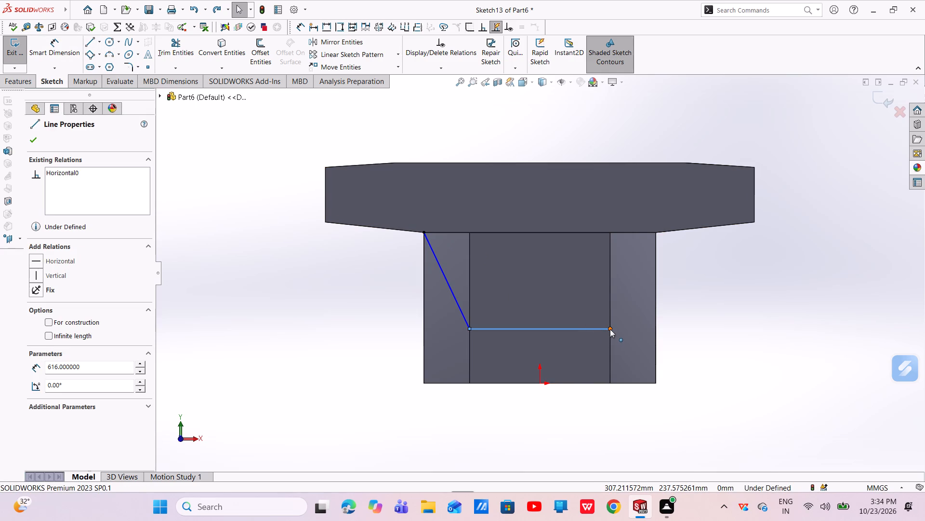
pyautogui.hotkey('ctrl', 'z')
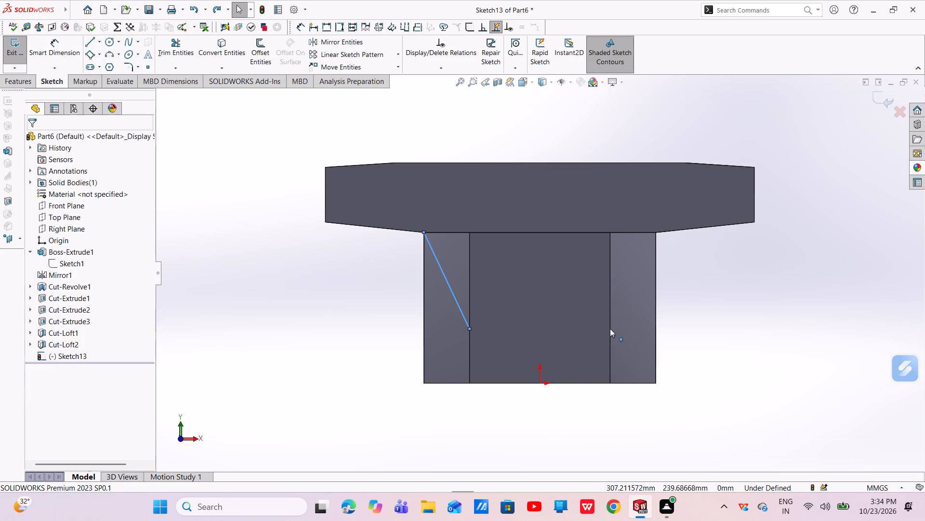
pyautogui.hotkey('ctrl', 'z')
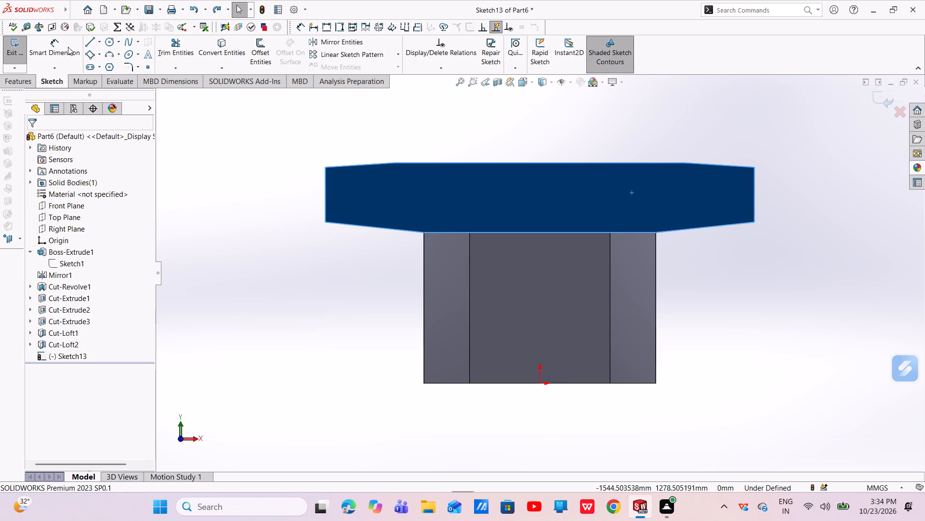
# Sketch a closed trapezoid-like line profile with upper corners on the flange's slanted underside edges, about 78 mm beyond the stem at -X and 90 mm at +X.
pyautogui.click(85, 43)
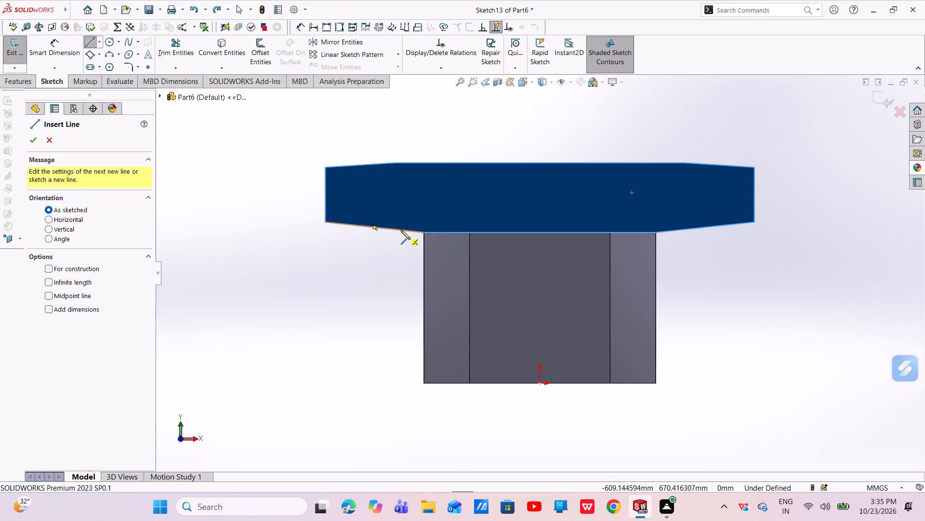
pyautogui.click(406, 231)
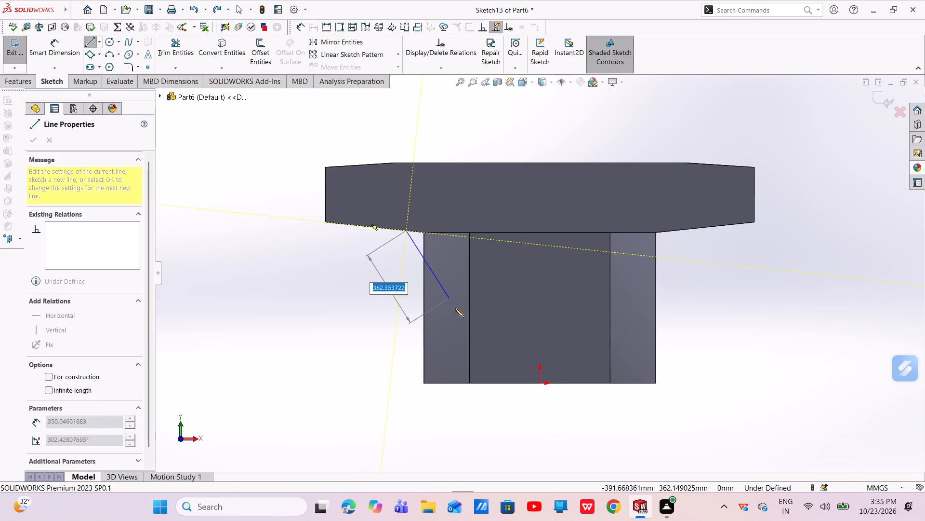
pyautogui.click(470, 333)
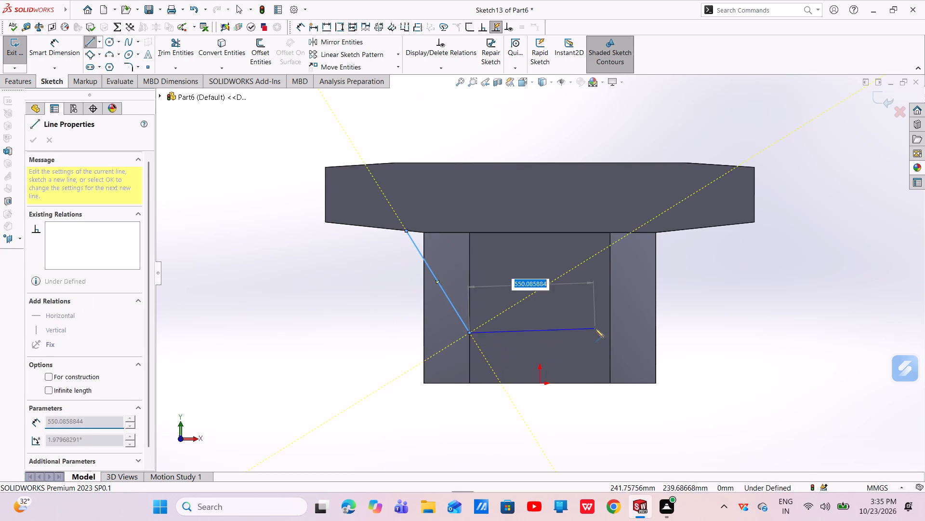
pyautogui.click(610, 335)
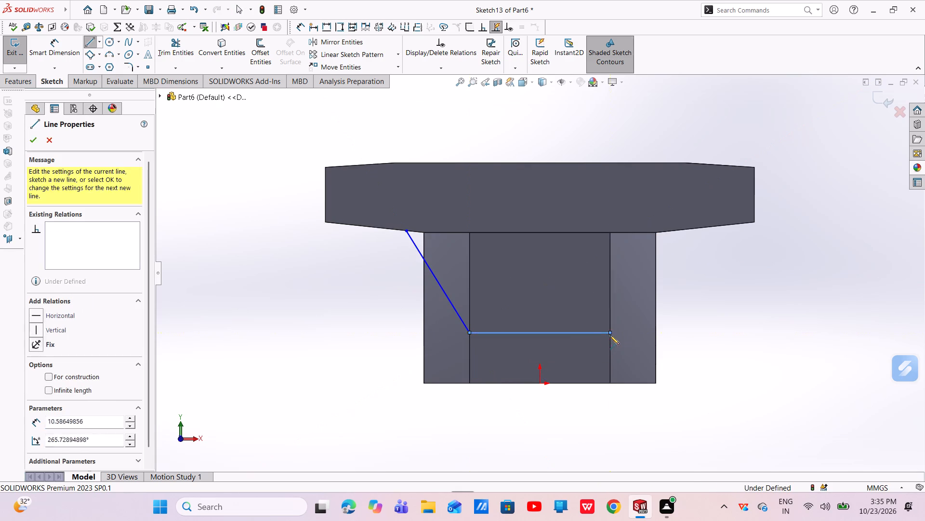
pyautogui.click(676, 231)
pyautogui.click(655, 233)
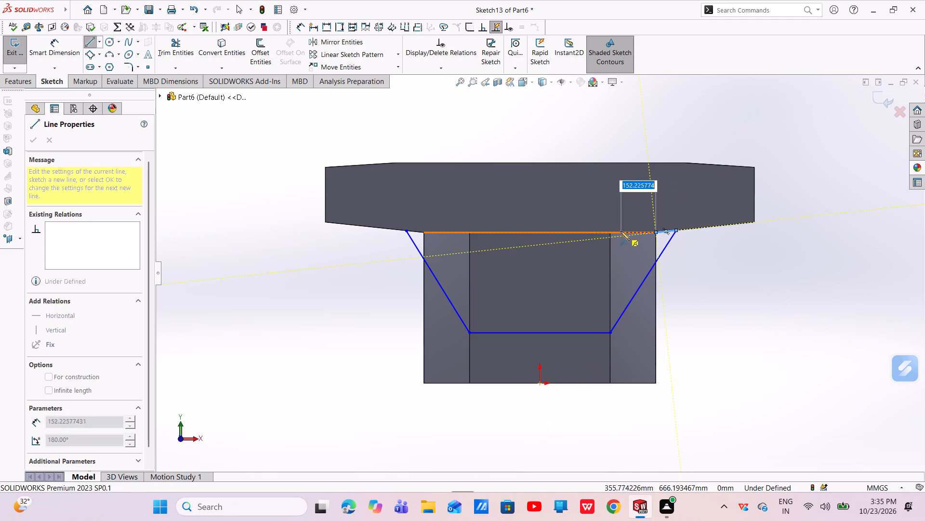
pyautogui.click(611, 234)
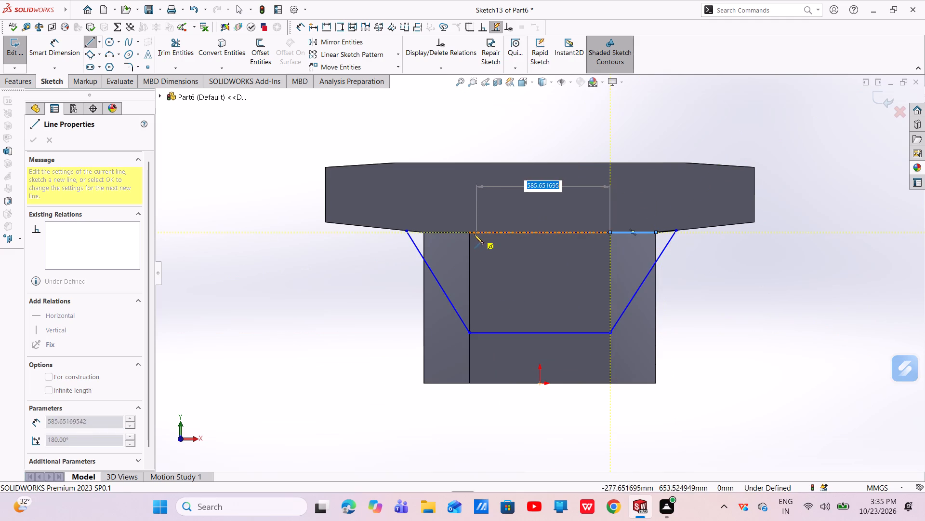
pyautogui.click(470, 234)
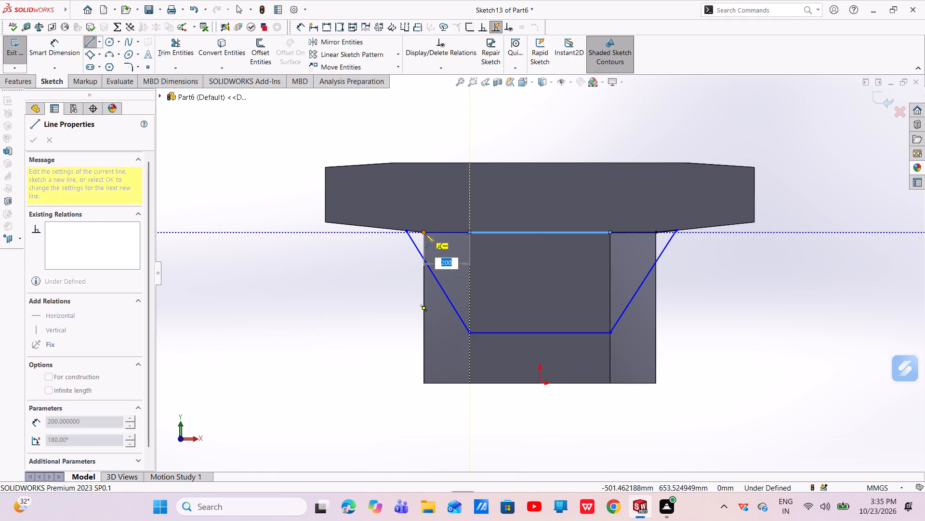
pyautogui.scroll(-4, 425, 234)
pyautogui.click(453, 242)
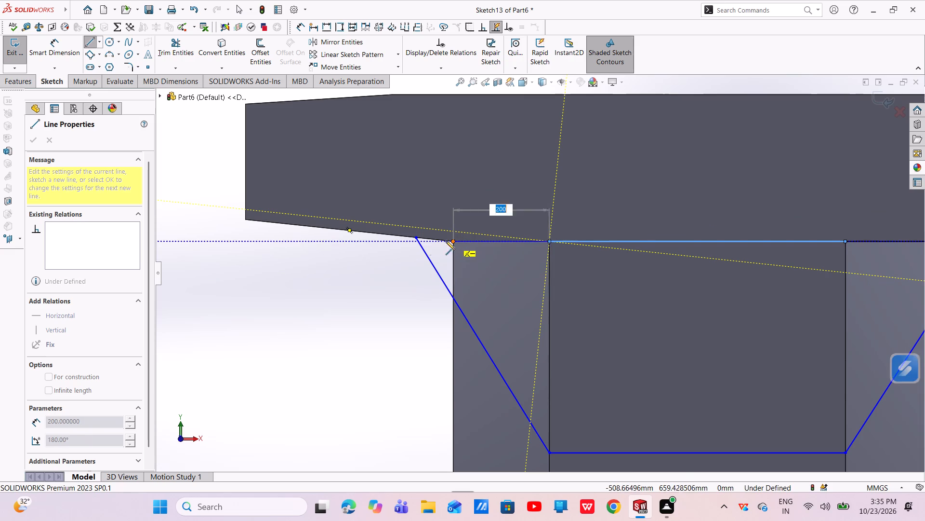
pyautogui.click(417, 237)
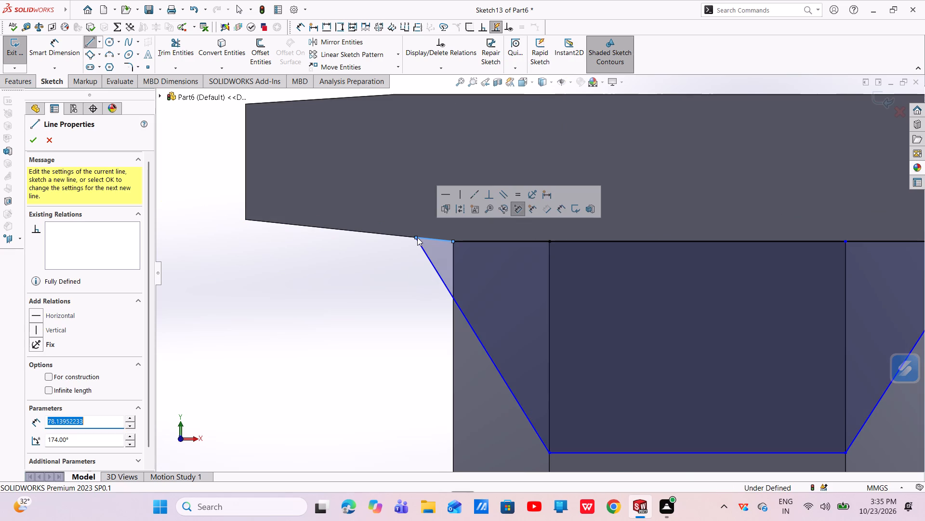
pyautogui.press('Escape')
pyautogui.scroll(4, 463, 264)
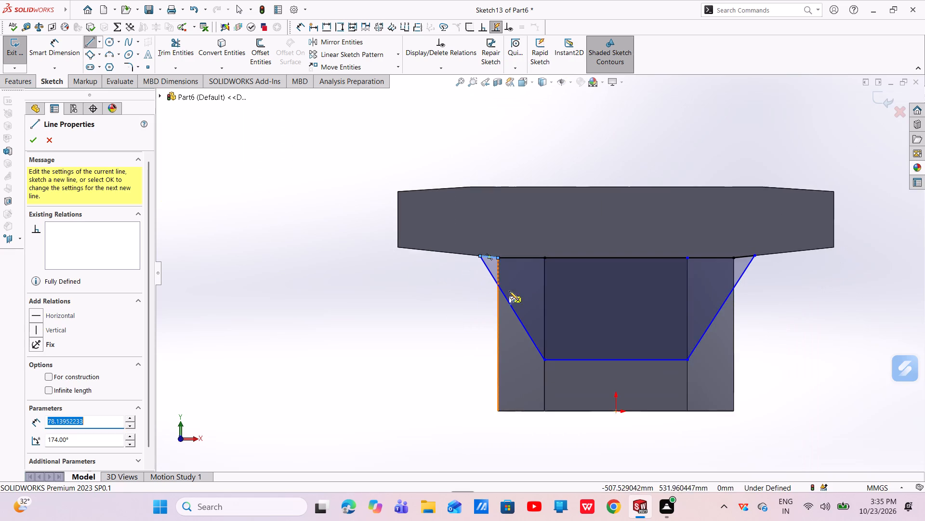
pyautogui.scroll(2, 529, 291)
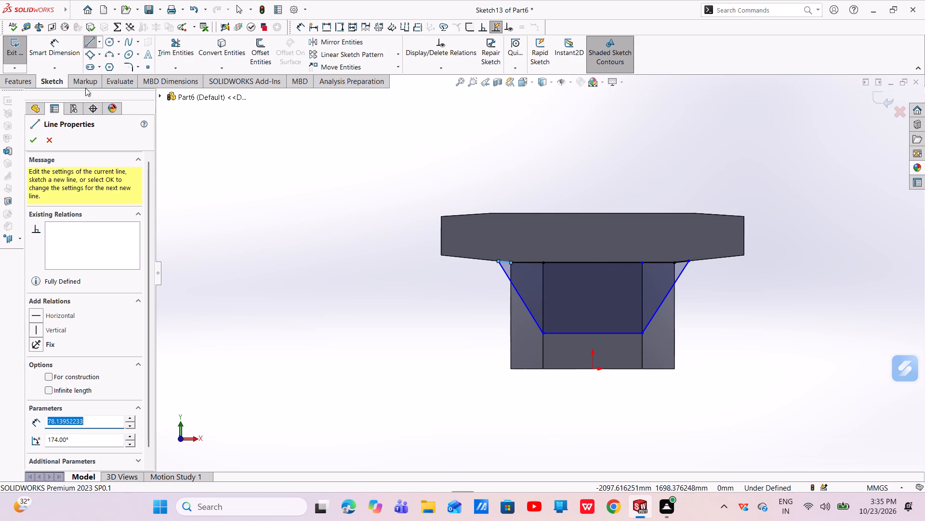
# Dimension the short segment on the flange's slanted underside at the -X side to 40 mm horizontally.
pyautogui.click(47, 51)
pyautogui.scroll(-5, 524, 276)
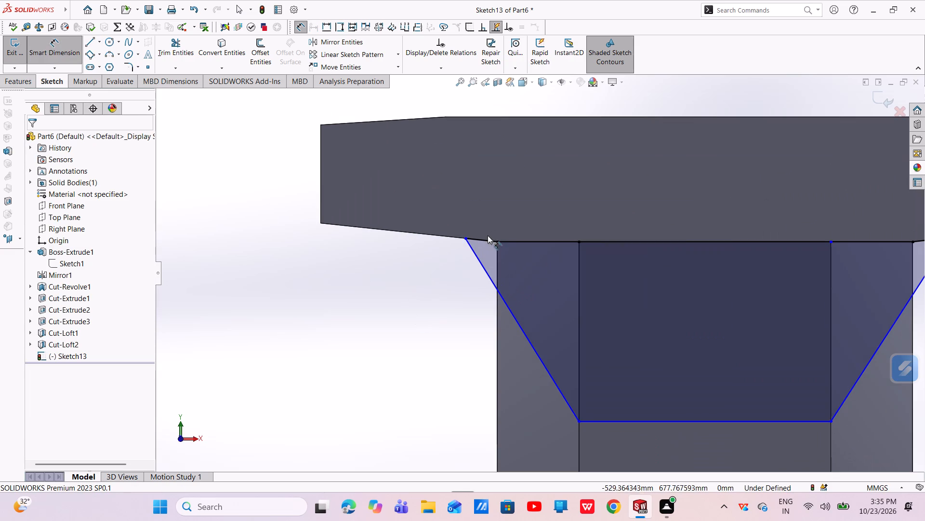
pyautogui.click(486, 239)
pyautogui.click(485, 197)
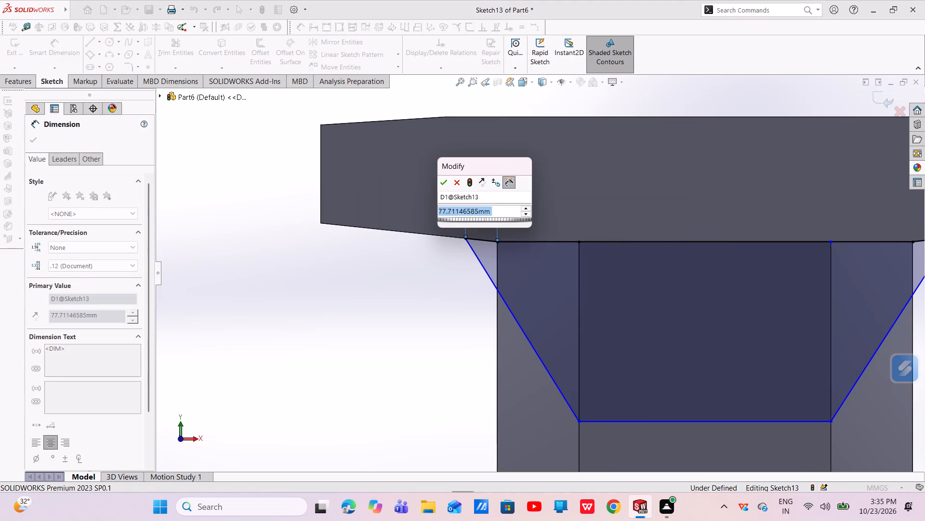
pyautogui.press('BackSpace')
pyautogui.write('40')
pyautogui.press('Return')
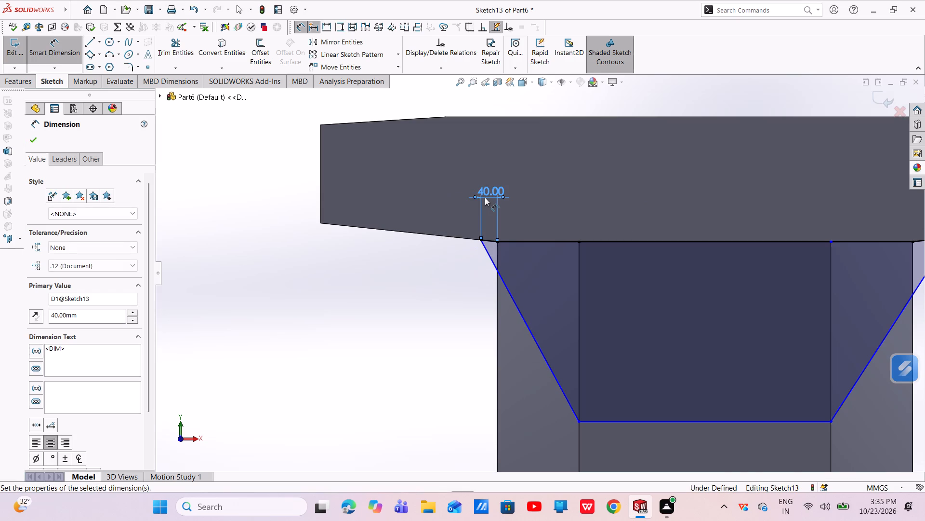
pyautogui.press('Escape')
# Delete the profile's three horizontal line segments along the junction between the flange and the stem.
pyautogui.click(530, 242)
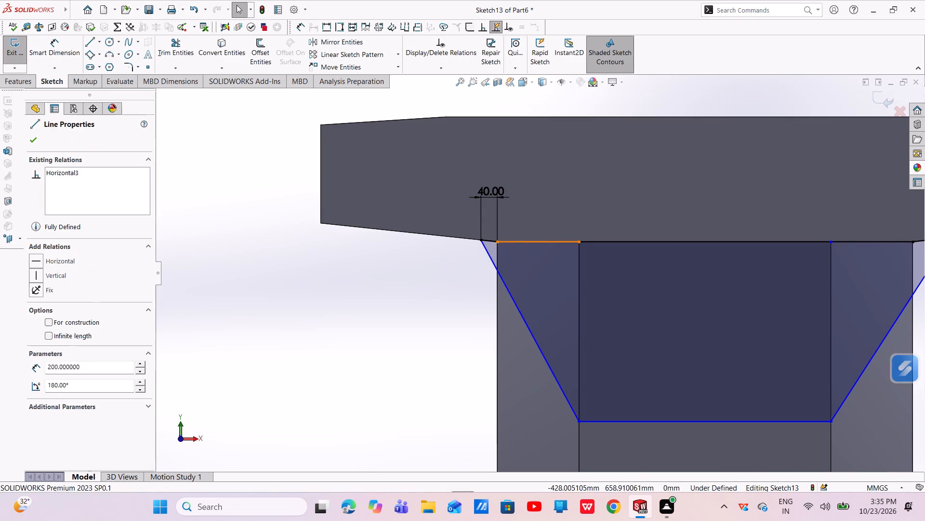
pyautogui.rightClick(530, 242)
pyautogui.click(559, 396)
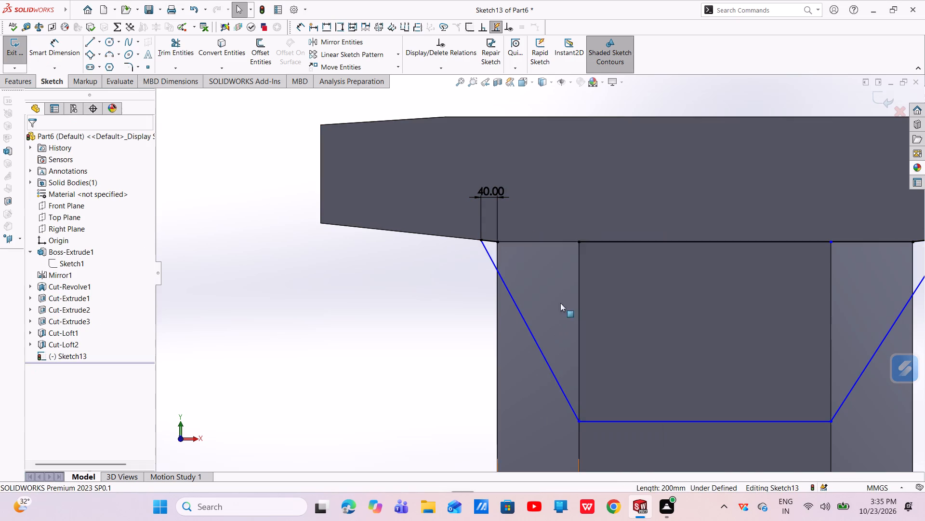
pyautogui.moveTo(579, 241); pyautogui.dragTo(496, 240)
pyautogui.press('Escape')
pyautogui.click(635, 242)
pyautogui.rightClick(635, 242)
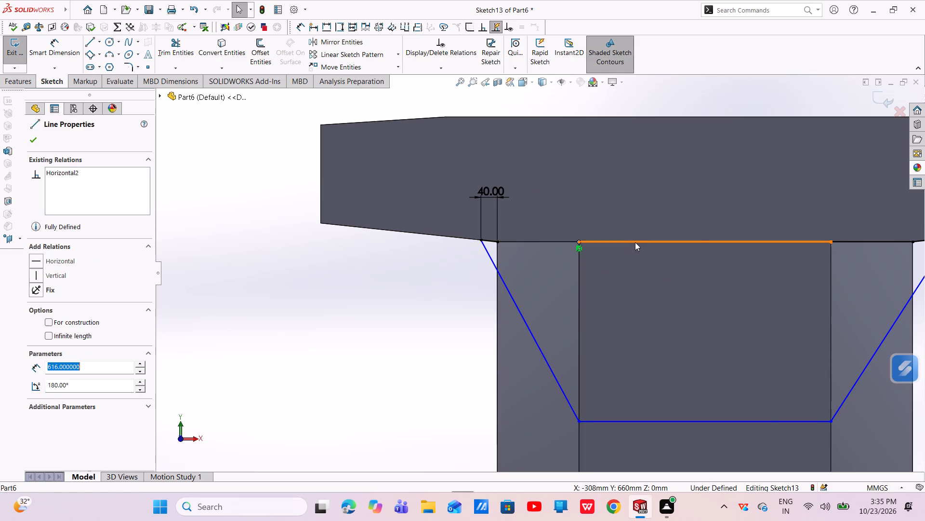
pyautogui.click(652, 398)
pyautogui.scroll(4, 718, 328)
pyautogui.scroll(-4, 713, 269)
pyautogui.click(651, 244)
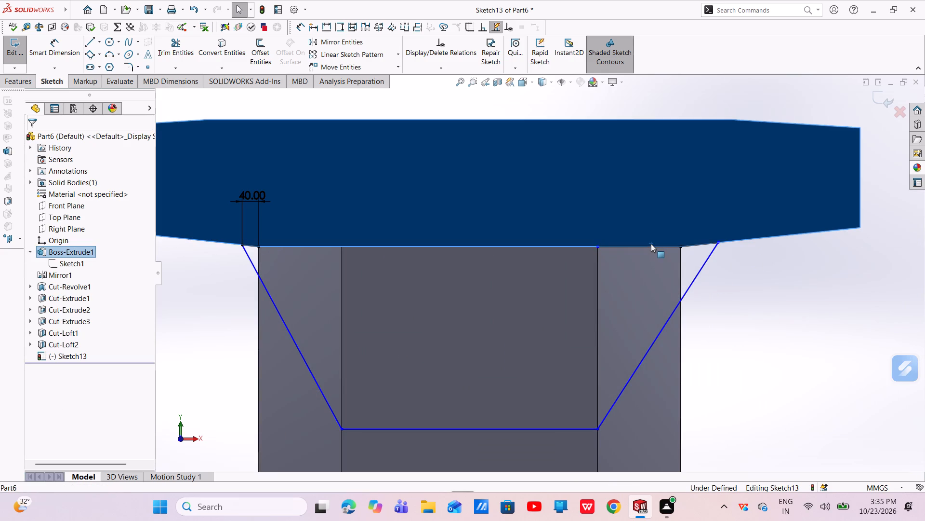
pyautogui.press('Escape')
pyautogui.click(646, 245)
pyautogui.rightClick(646, 245)
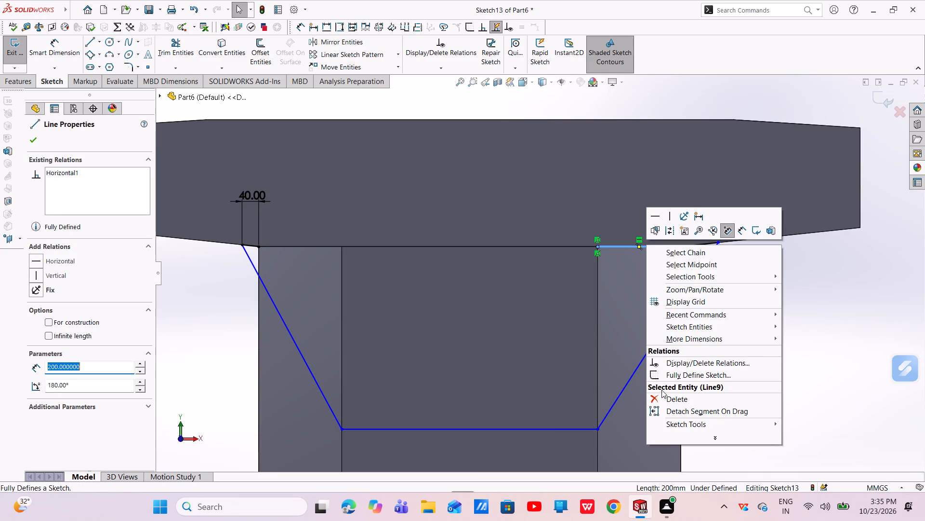
pyautogui.click(663, 393)
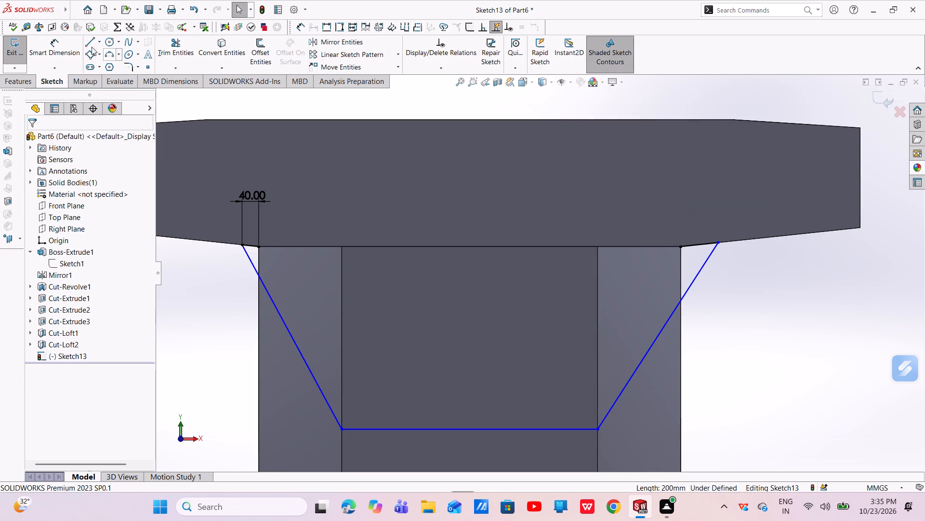
# Dimension the short segment on the flange's slanted underside at the +X side to 40 mm horizontally.
pyautogui.click(66, 46)
pyautogui.click(697, 246)
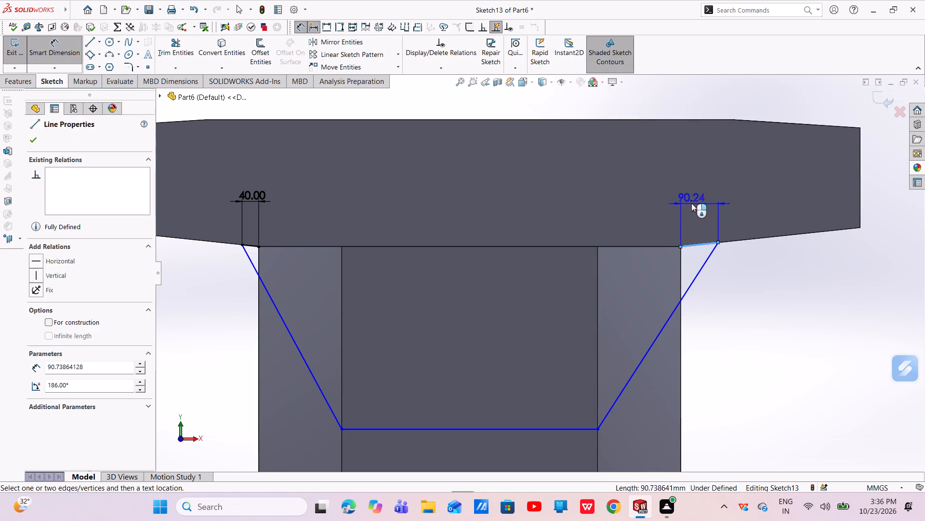
pyautogui.click(691, 203)
pyautogui.press('BackSpace')
pyautogui.write('40')
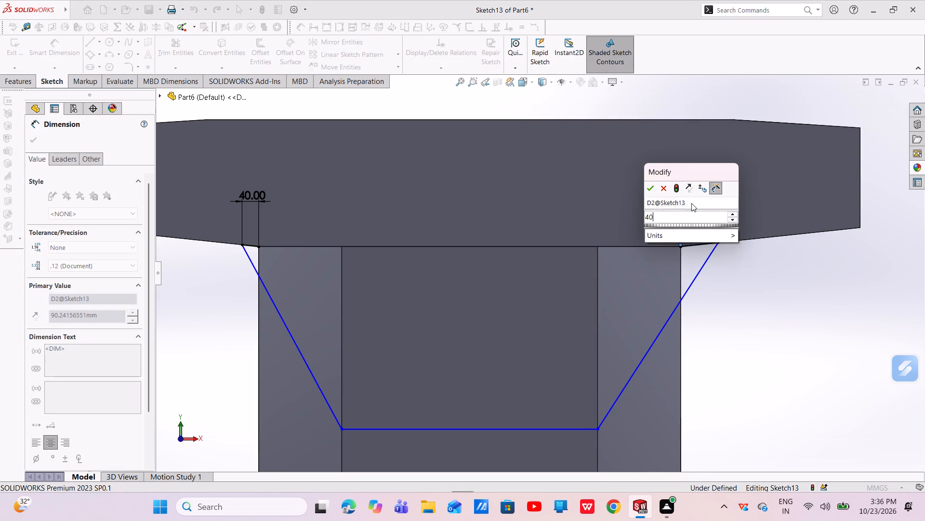
pyautogui.press('Return')
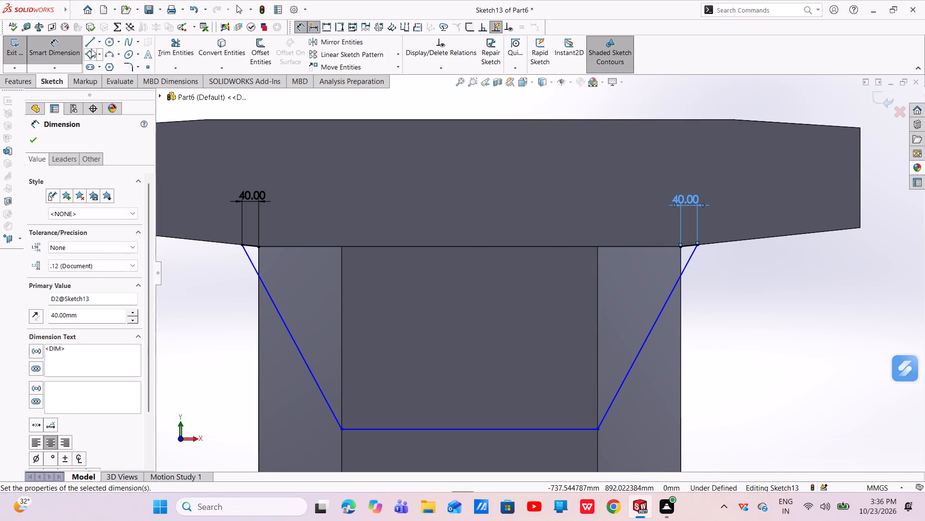
# Draw a 1016 mm horizontal line along the flange-stem junction between the two short slanted segments to close the profile.
pyautogui.click(88, 45)
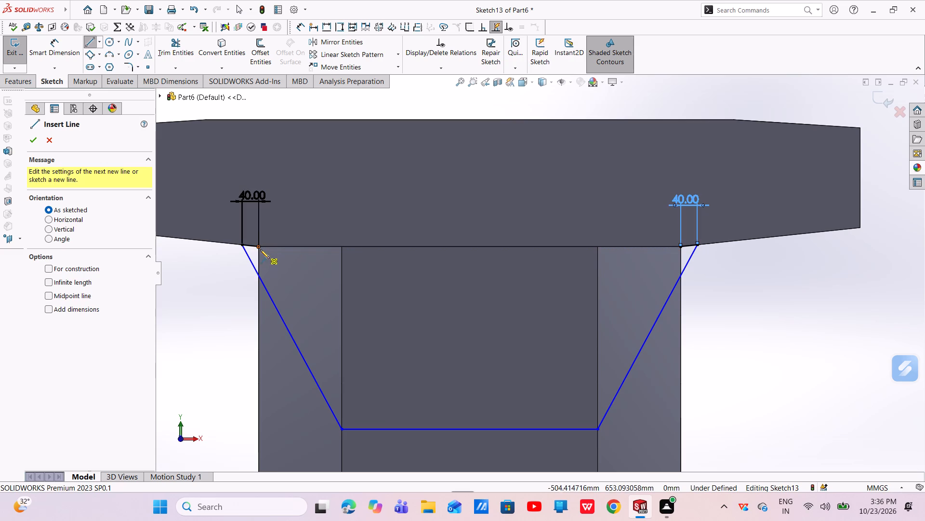
pyautogui.click(259, 247)
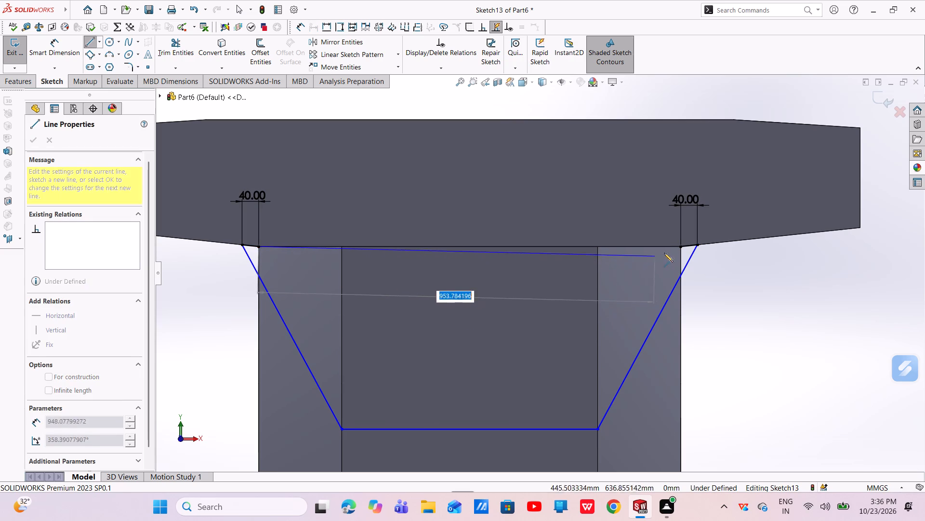
pyautogui.click(682, 248)
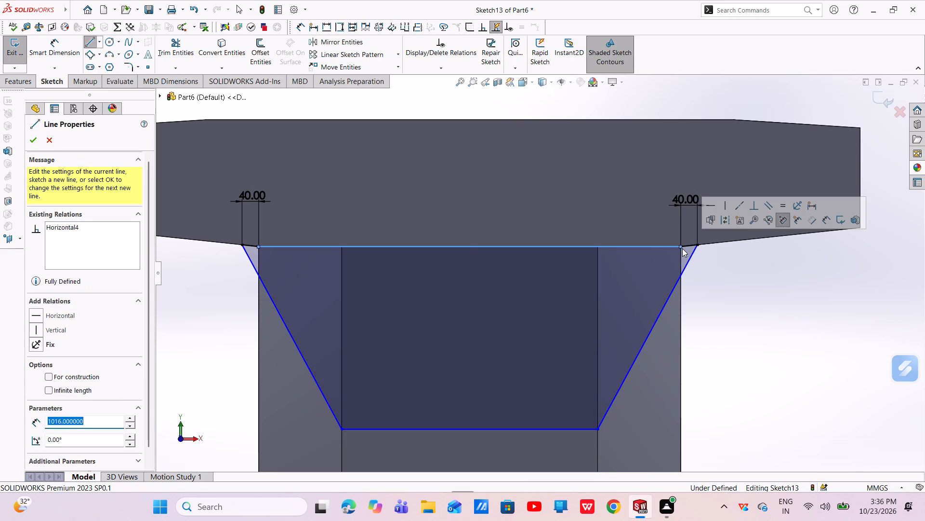
pyautogui.rightClick(738, 290)
pyautogui.click(753, 298)
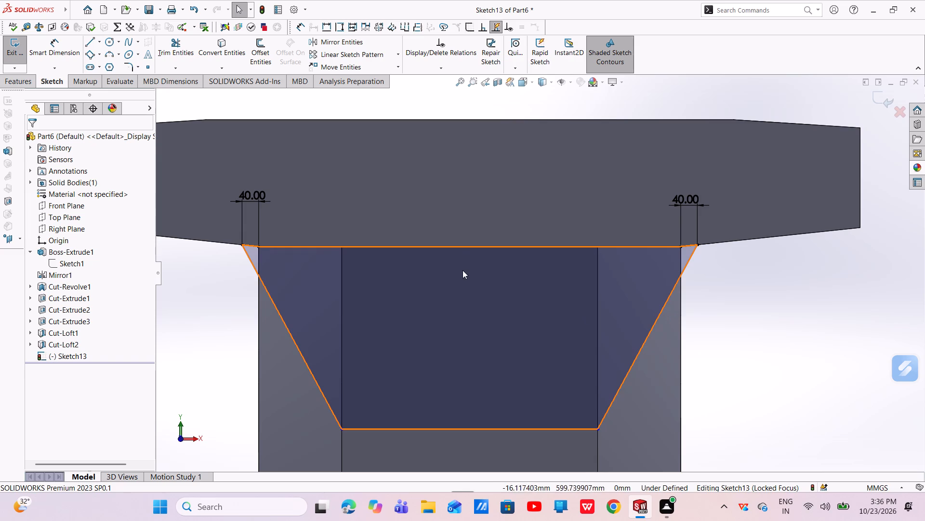
# Dimension the vertical distance between the profile's upper horizontal line and its bottom line to 380 mm.
pyautogui.click(48, 61)
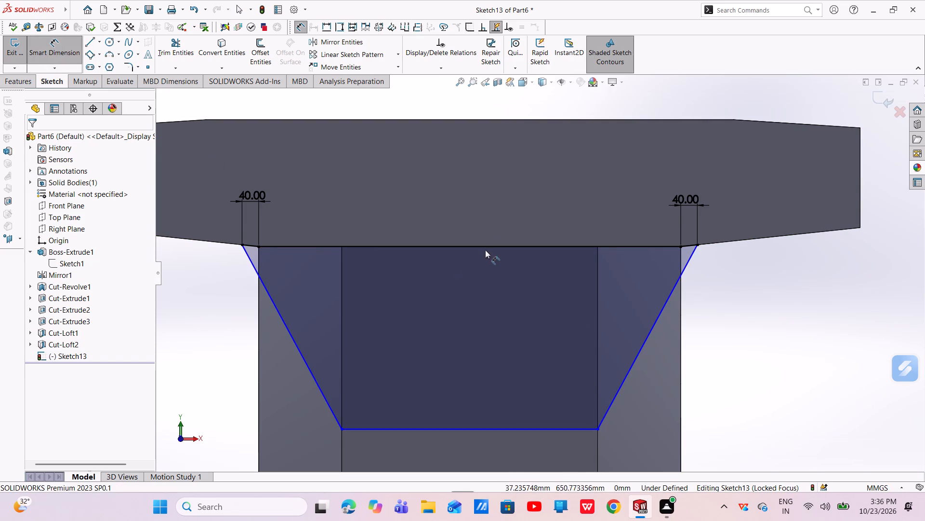
pyautogui.click(491, 245)
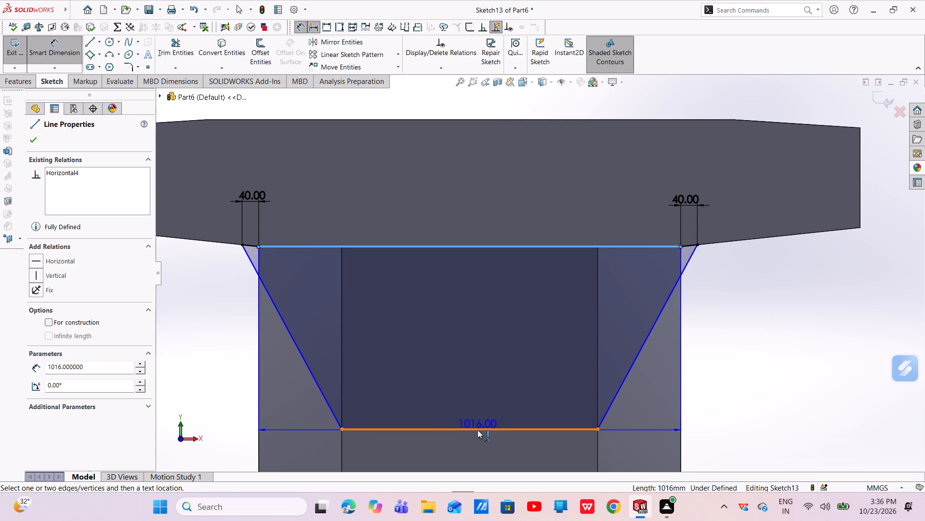
pyautogui.click(477, 430)
pyautogui.click(734, 340)
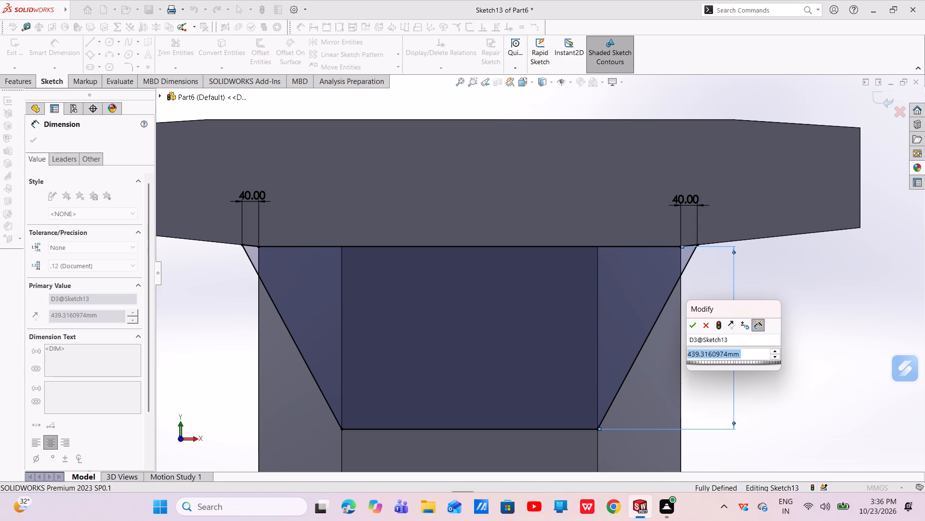
pyautogui.press('BackSpace')
pyautogui.write('380')
pyautogui.press('Return')
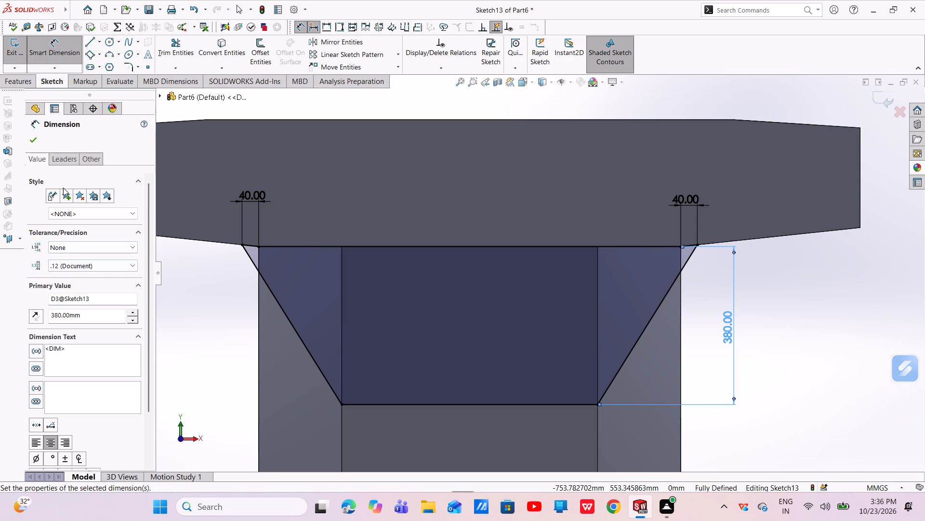
pyautogui.click(39, 142)
# Extrude the trapezoidal profile in the reversed direction Up To Surface, ending at the stem's slanted corner-cut face on the +X side, with merged result.
pyautogui.click(11, 84)
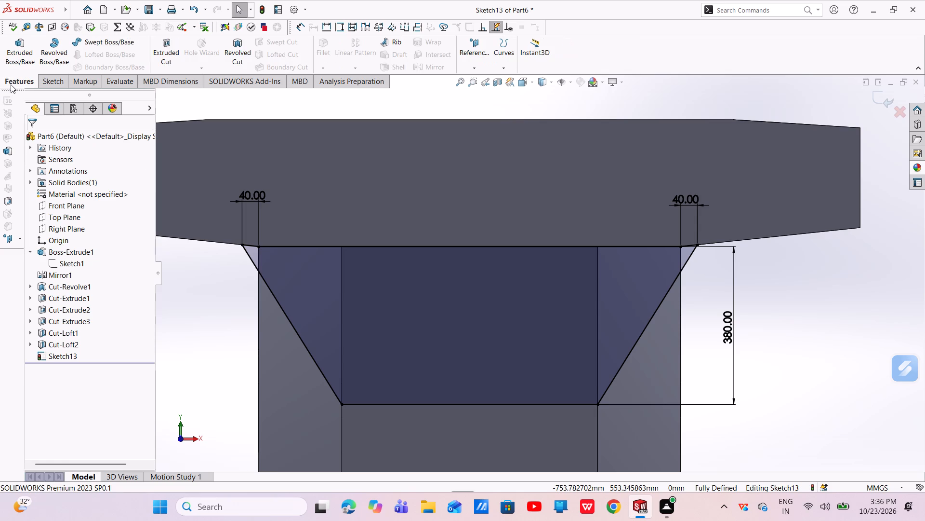
pyautogui.click(11, 61)
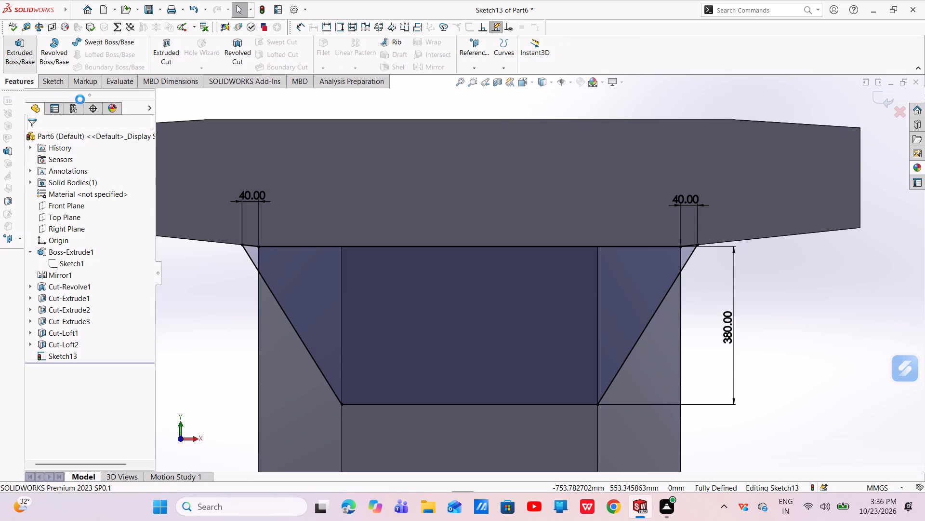
pyautogui.scroll(4, 411, 320)
pyautogui.moveTo(423, 322); pyautogui.dragTo(341, 334, button='middle')
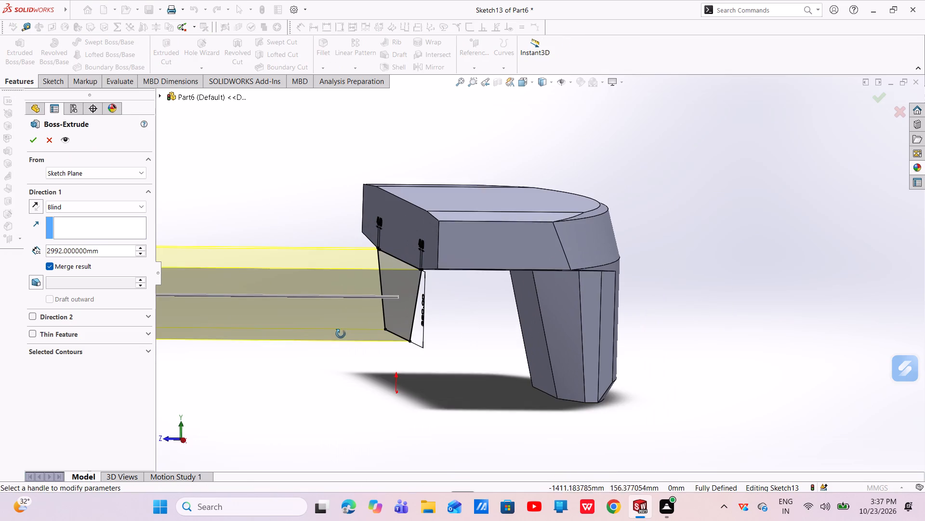
pyautogui.moveTo(341, 334); pyautogui.dragTo(340, 334, button='middle')
pyautogui.click(41, 206)
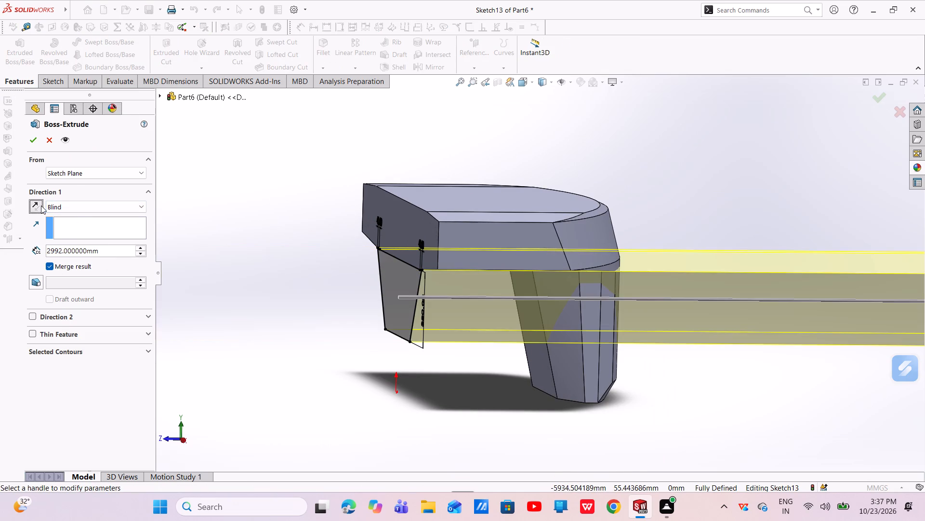
pyautogui.click(95, 207)
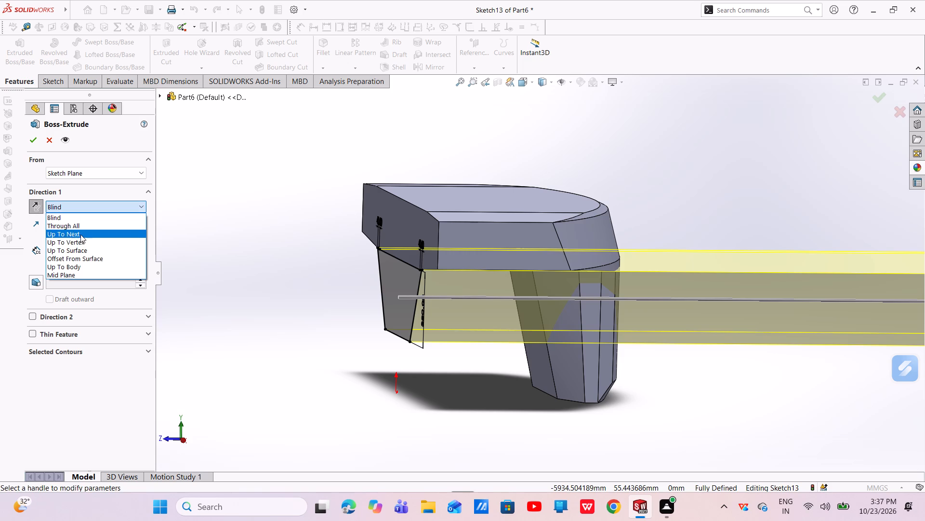
pyautogui.click(80, 233)
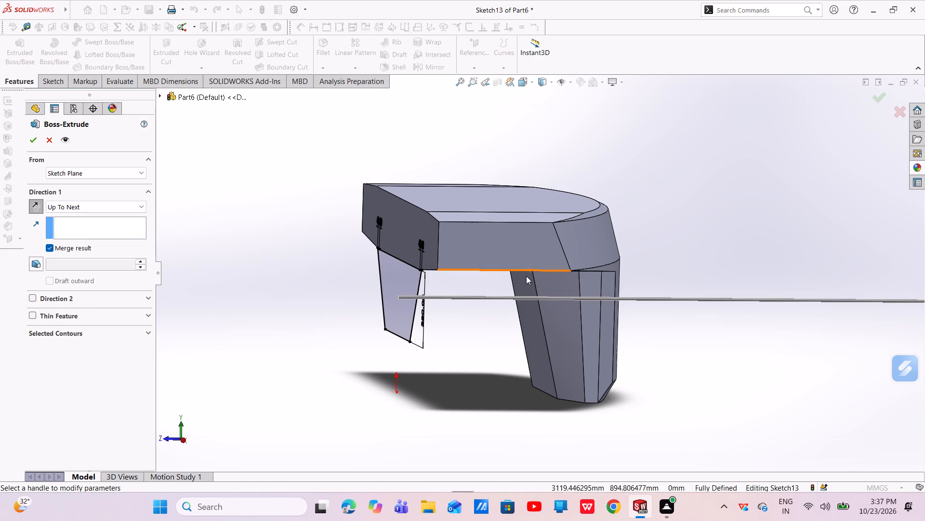
pyautogui.click(526, 276)
pyautogui.click(530, 283)
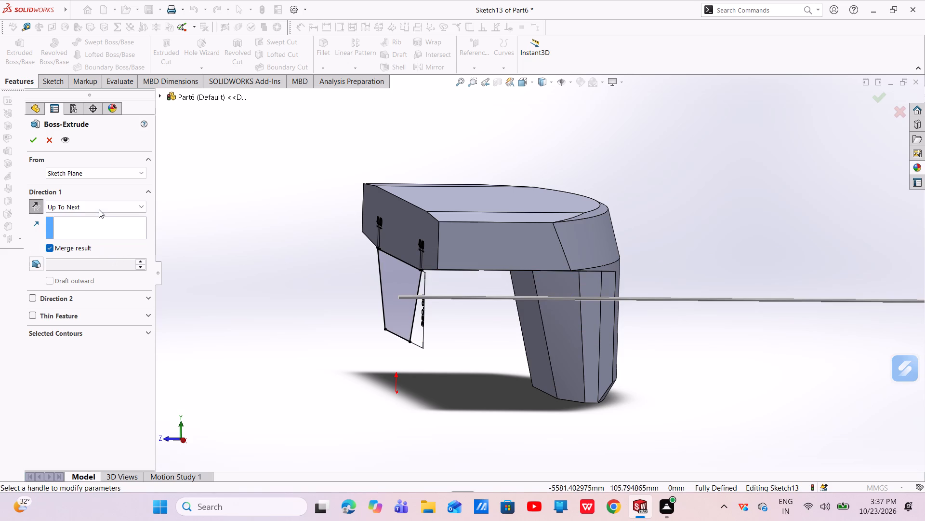
pyautogui.click(99, 209)
pyautogui.click(81, 251)
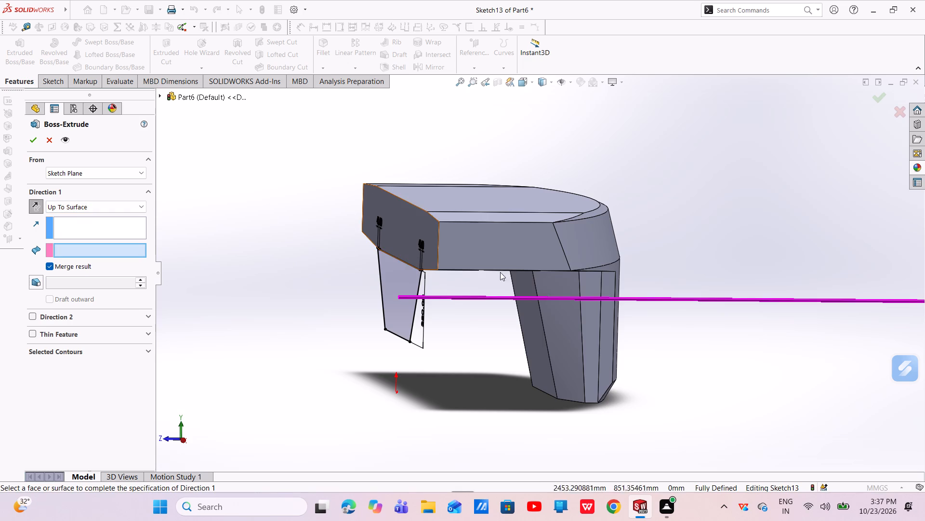
pyautogui.scroll(-4, 519, 279)
pyautogui.click(537, 273)
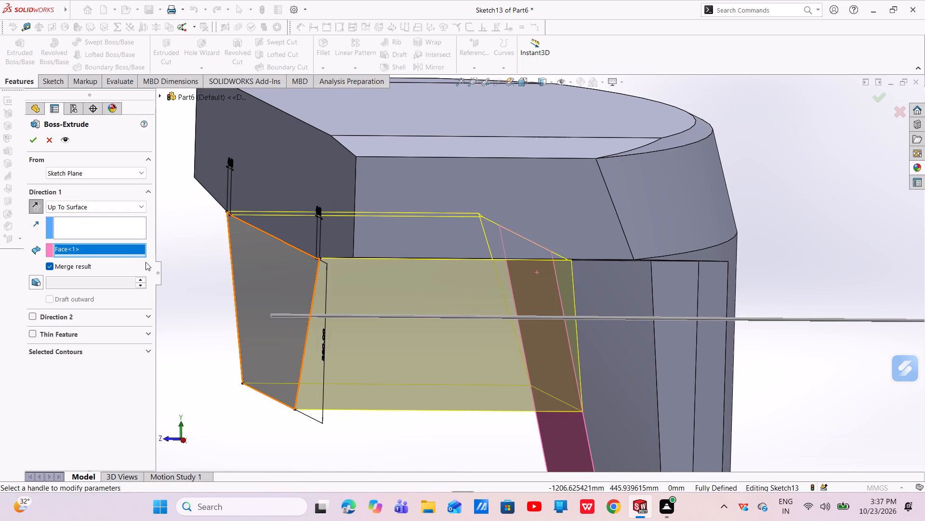
pyautogui.click(31, 141)
# Examine how the extruded block meets the flange underside and the stem's corner-cut faces, including from the rounded end.
pyautogui.scroll(-3, 421, 294)
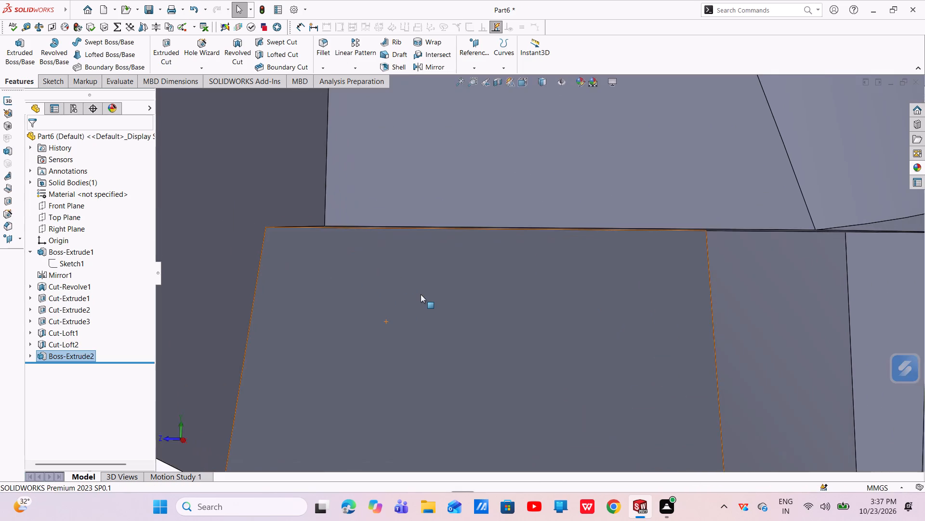
pyautogui.scroll(5, 421, 294)
pyautogui.moveTo(421, 294); pyautogui.dragTo(472, 237, button='middle')
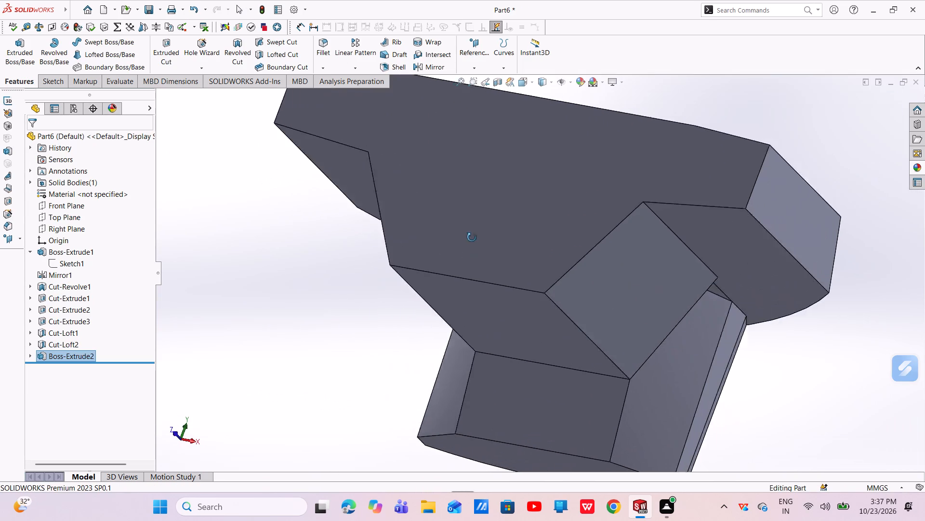
pyautogui.moveTo(472, 237); pyautogui.dragTo(430, 237, button='middle')
pyautogui.scroll(-4, 615, 306)
pyautogui.moveTo(647, 288); pyautogui.dragTo(608, 262, button='middle')
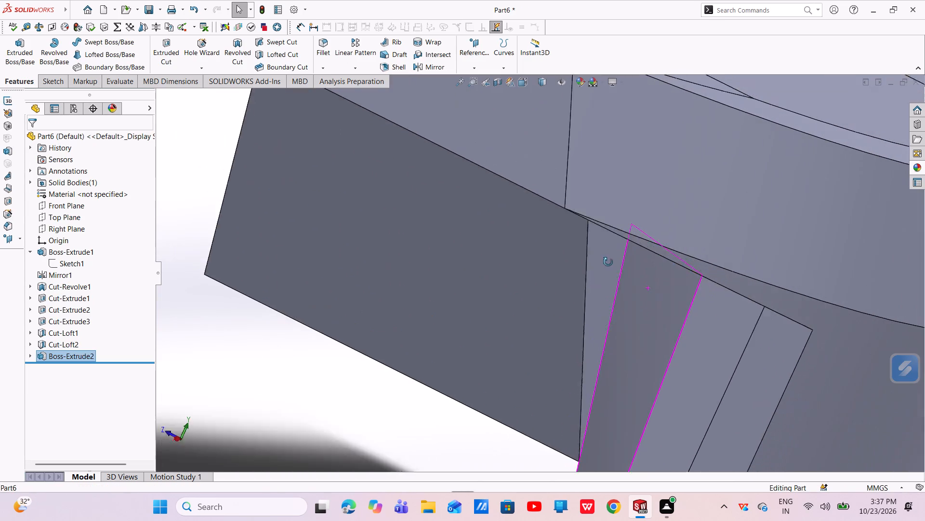
pyautogui.moveTo(608, 262); pyautogui.dragTo(634, 276, button='middle')
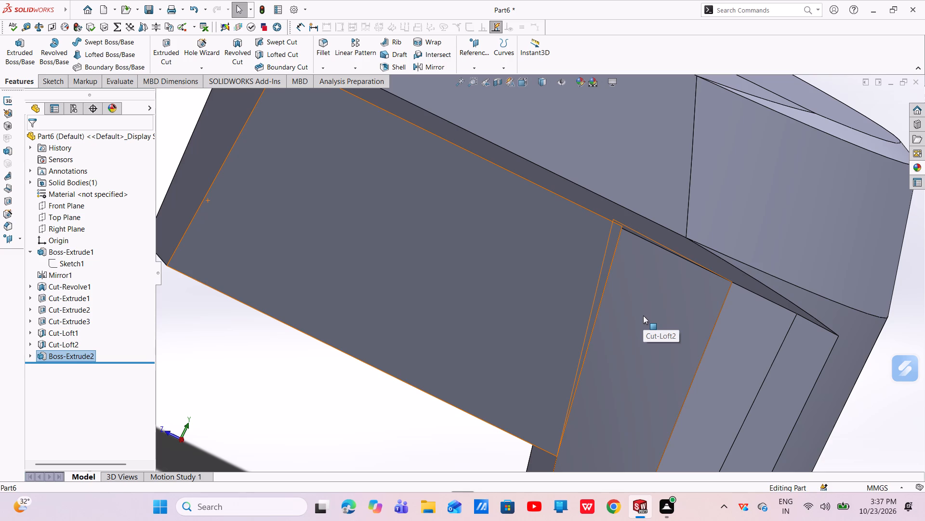
pyautogui.scroll(1, 689, 324)
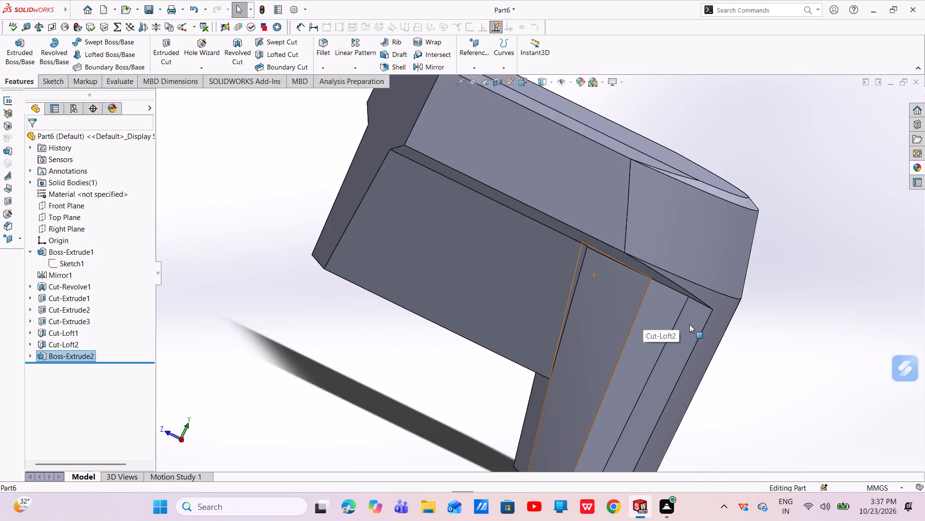
pyautogui.scroll(3, 689, 324)
pyautogui.moveTo(685, 323); pyautogui.dragTo(618, 315, button='middle')
pyautogui.scroll(-2, 439, 299)
pyautogui.scroll(1, 439, 299)
pyautogui.scroll(-3, 439, 299)
pyautogui.moveTo(464, 305); pyautogui.dragTo(463, 304, button='middle')
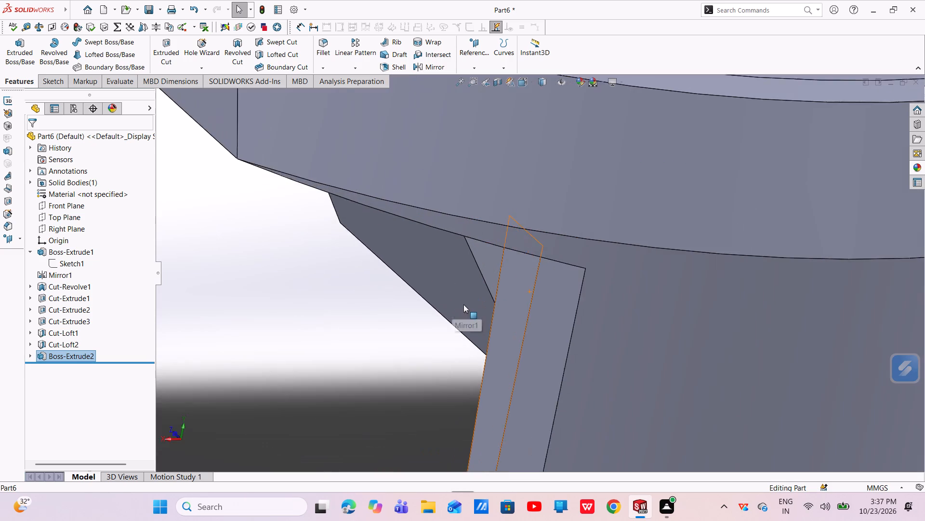
pyautogui.moveTo(463, 304); pyautogui.dragTo(440, 294, button='middle')
pyautogui.scroll(-4, 430, 274)
pyautogui.moveTo(437, 294); pyautogui.dragTo(460, 308, button='middle')
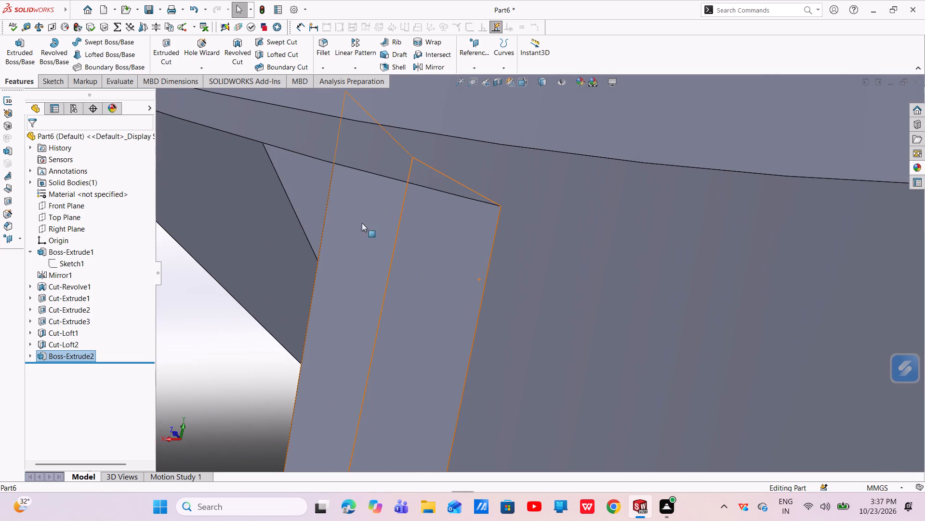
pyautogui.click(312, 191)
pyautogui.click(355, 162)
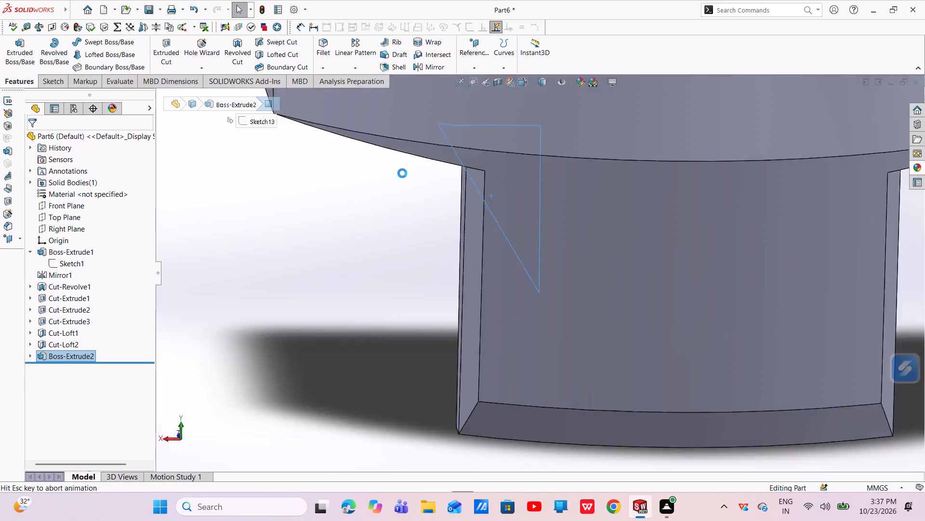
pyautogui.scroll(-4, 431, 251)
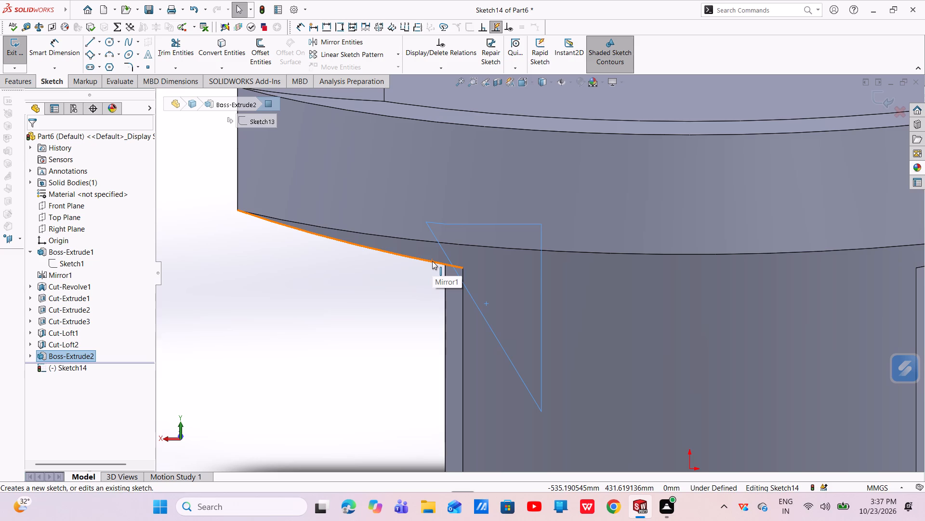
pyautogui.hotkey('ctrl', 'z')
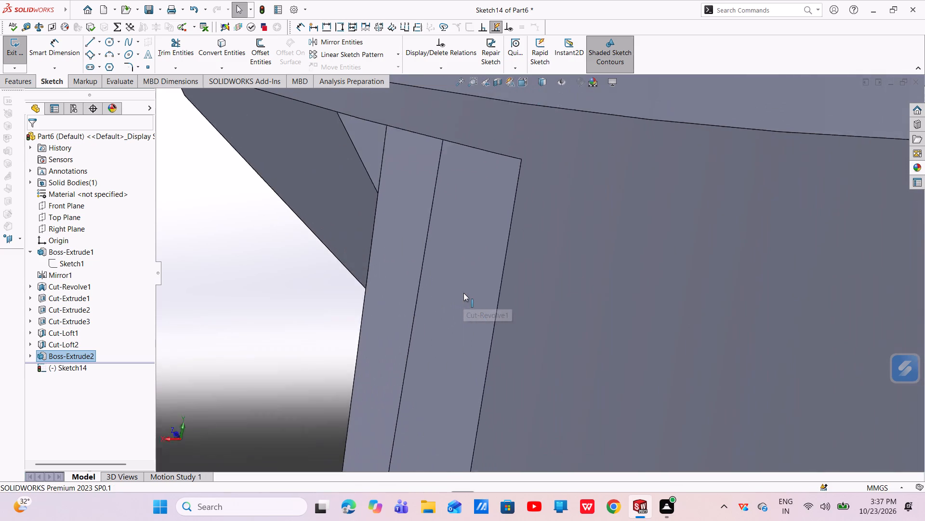
# Start a sketch on the extruded block's small triangular end face beside the stem at +X and convert the face's outline into sketch entities.
pyautogui.click(299, 178)
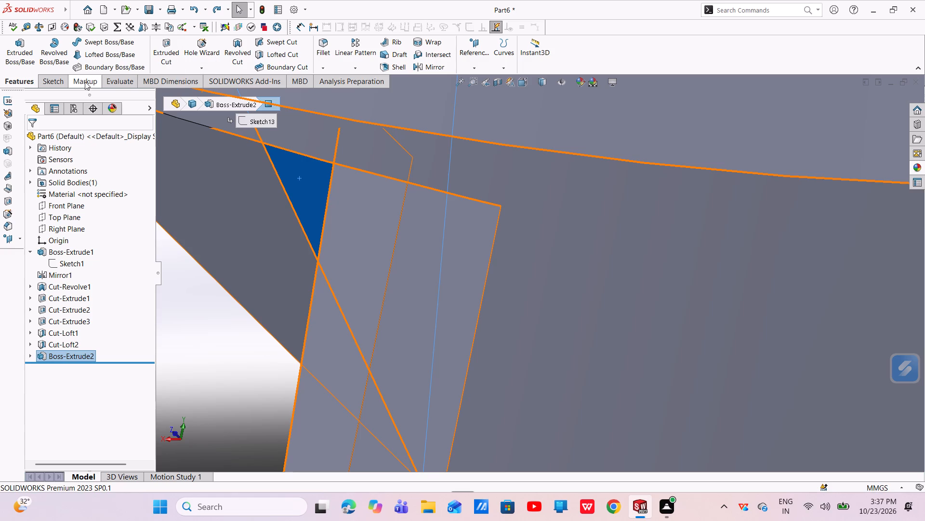
pyautogui.click(60, 81)
pyautogui.click(222, 44)
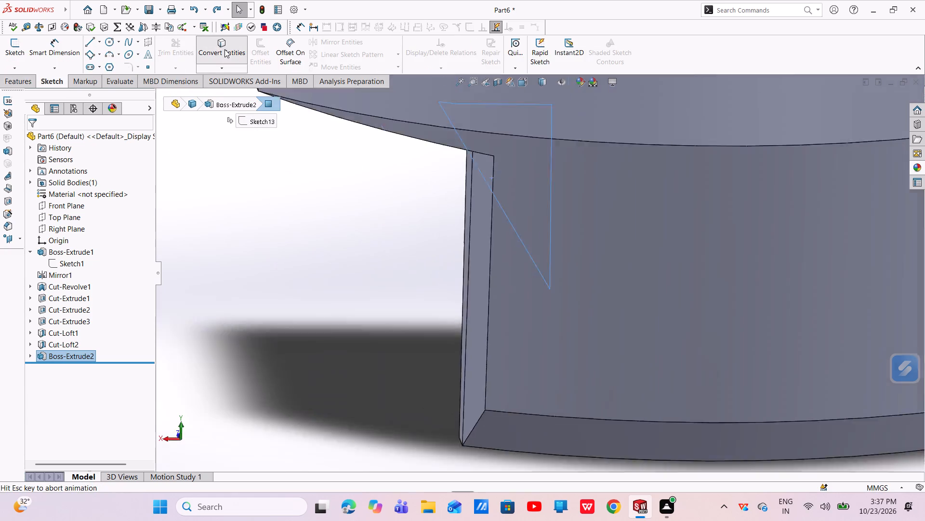
pyautogui.scroll(-9, 424, 244)
pyautogui.moveTo(462, 275); pyautogui.dragTo(476, 275, button='middle')
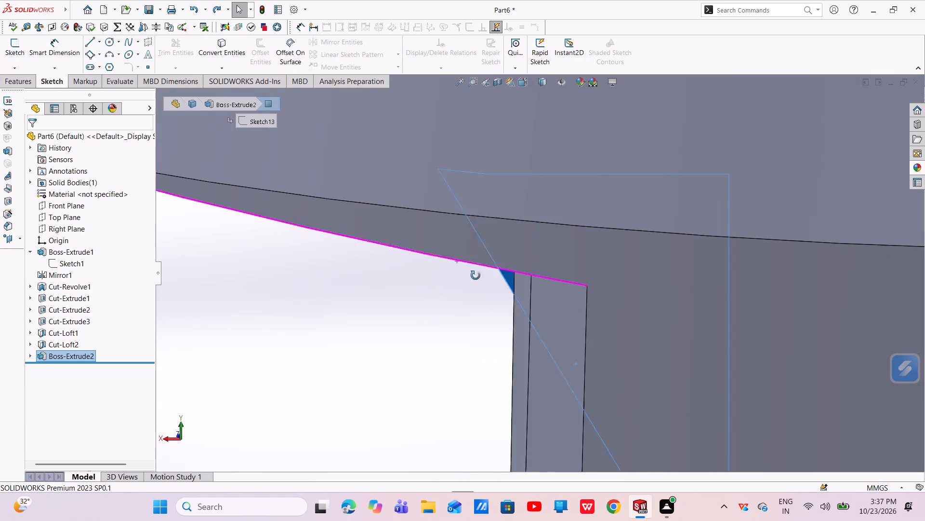
pyautogui.moveTo(476, 275); pyautogui.dragTo(495, 276, button='middle')
pyautogui.click(389, 288)
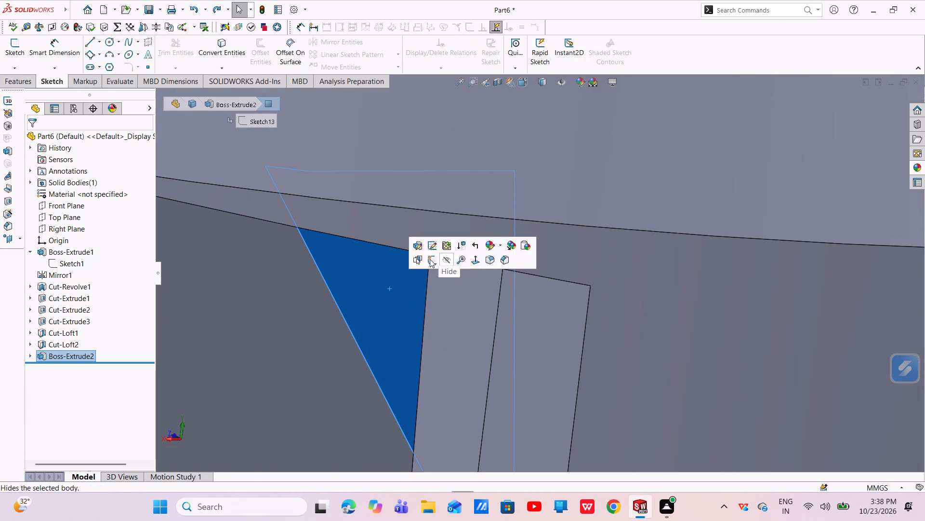
pyautogui.click(430, 259)
pyautogui.scroll(-6, 423, 261)
pyautogui.moveTo(444, 266); pyautogui.dragTo(468, 279, button='middle')
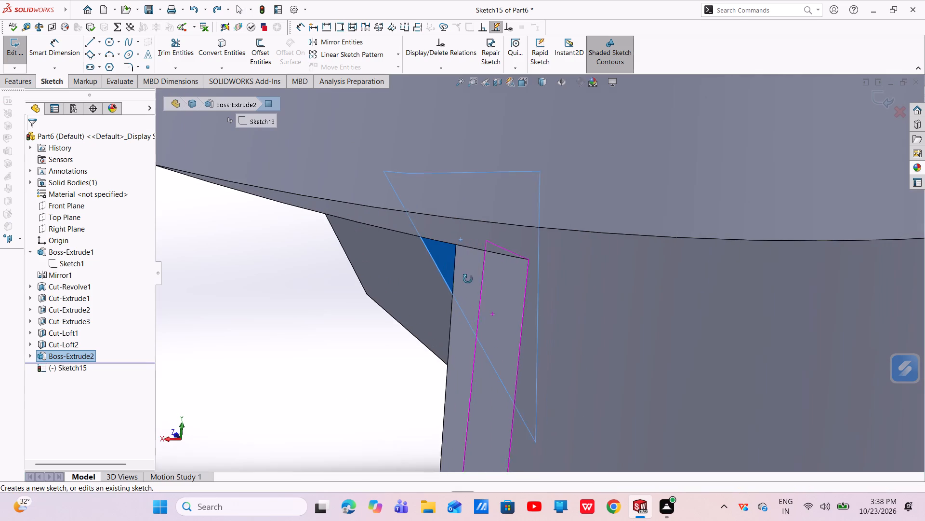
pyautogui.moveTo(468, 279); pyautogui.dragTo(469, 280, button='middle')
pyautogui.click(212, 39)
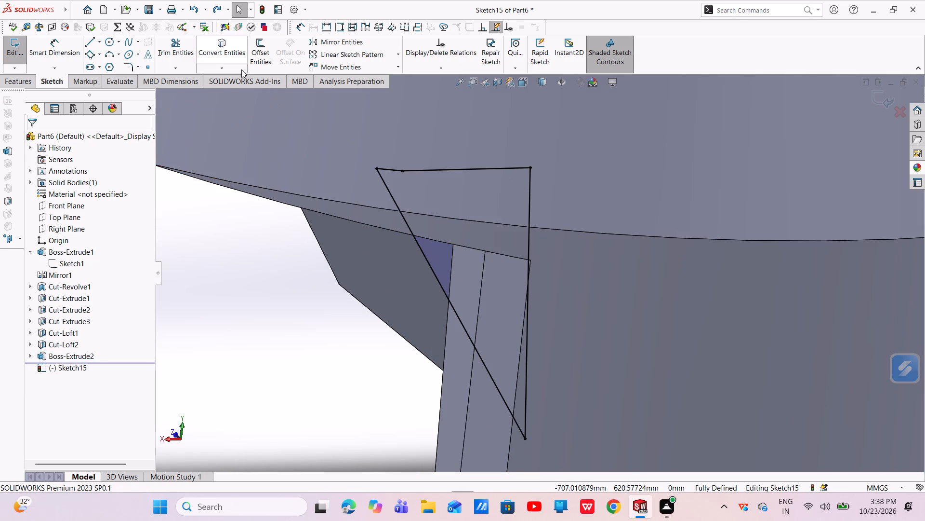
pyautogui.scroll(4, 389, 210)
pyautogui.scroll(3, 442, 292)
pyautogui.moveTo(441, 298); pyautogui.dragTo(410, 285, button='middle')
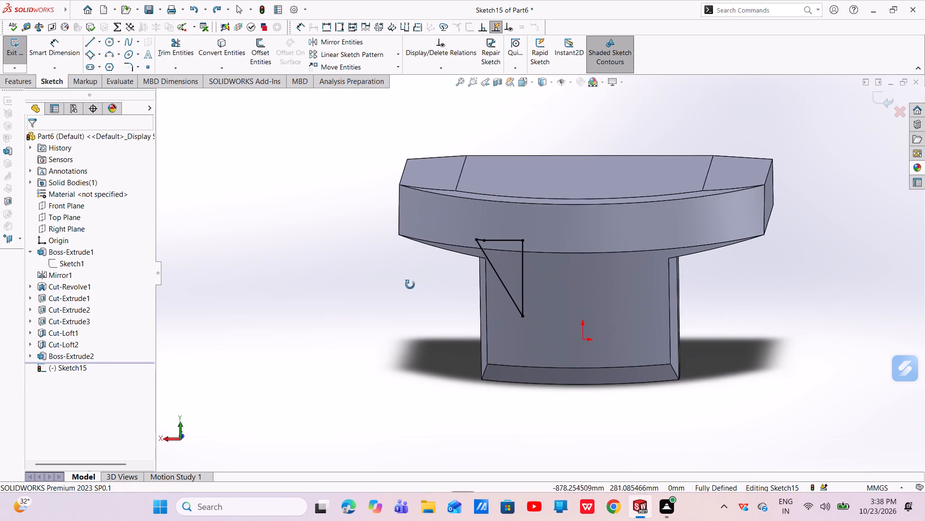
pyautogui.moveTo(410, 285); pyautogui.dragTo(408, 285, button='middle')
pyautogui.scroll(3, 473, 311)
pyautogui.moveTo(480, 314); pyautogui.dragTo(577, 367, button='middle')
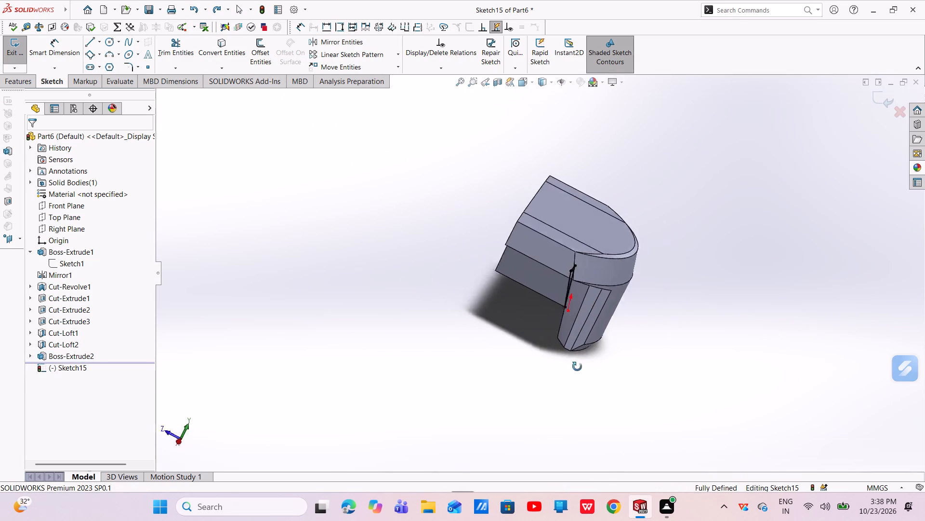
# Examine the converted triangular outline and how the extruded block meets the stem's corner-cut faces and the flange underside from several sides.
pyautogui.moveTo(577, 367); pyautogui.dragTo(613, 390, button='middle')
pyautogui.scroll(1, 613, 390)
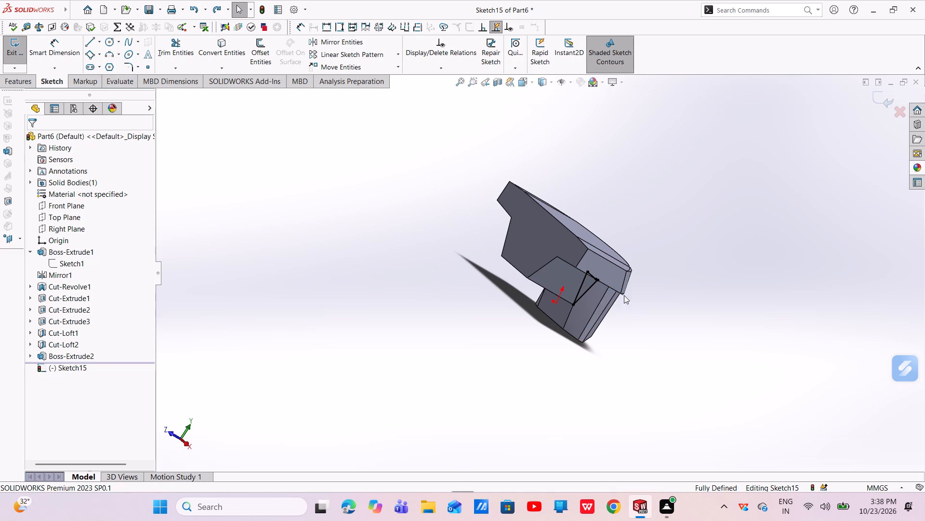
pyautogui.scroll(-3, 600, 290)
pyautogui.moveTo(581, 279); pyautogui.dragTo(537, 252, button='middle')
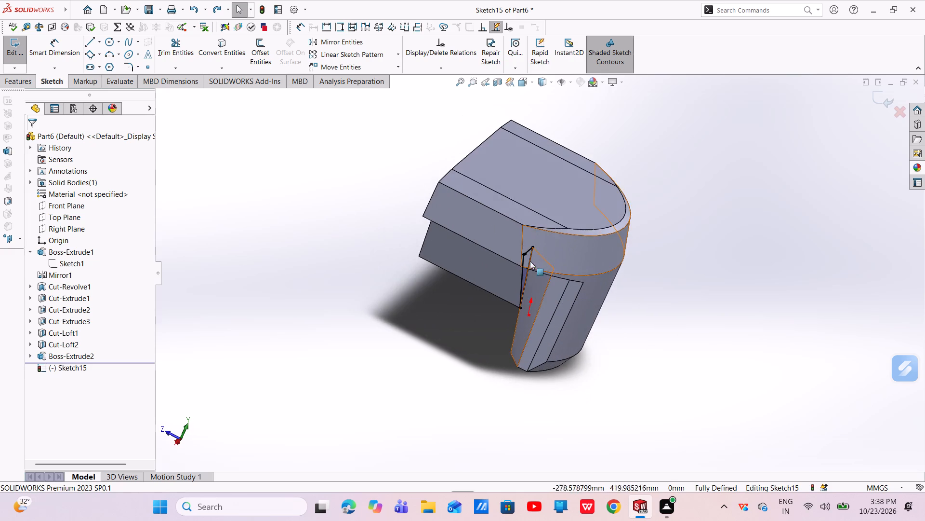
pyautogui.scroll(-4, 529, 265)
pyautogui.scroll(4, 534, 270)
pyautogui.moveTo(525, 283); pyautogui.dragTo(652, 351, button='middle')
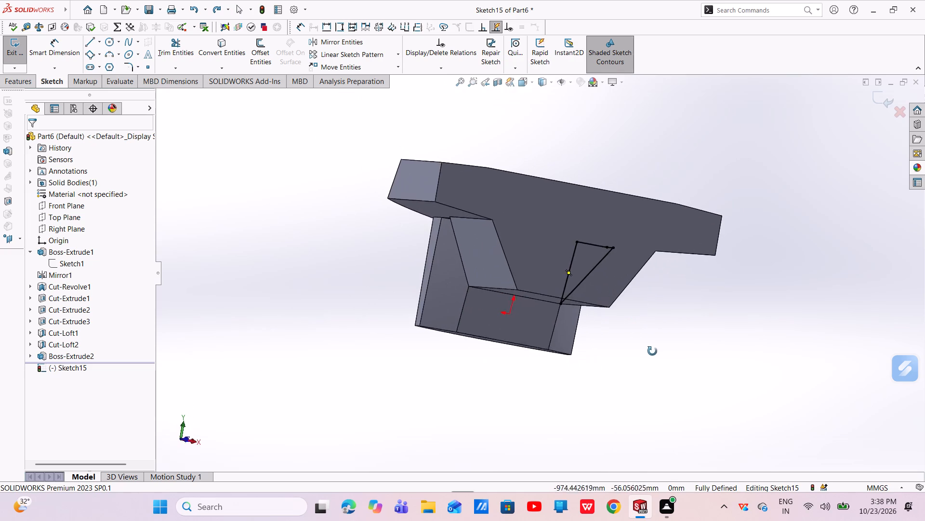
pyautogui.moveTo(652, 351); pyautogui.dragTo(789, 398, button='middle')
pyautogui.moveTo(796, 401); pyautogui.dragTo(796, 402, button='middle')
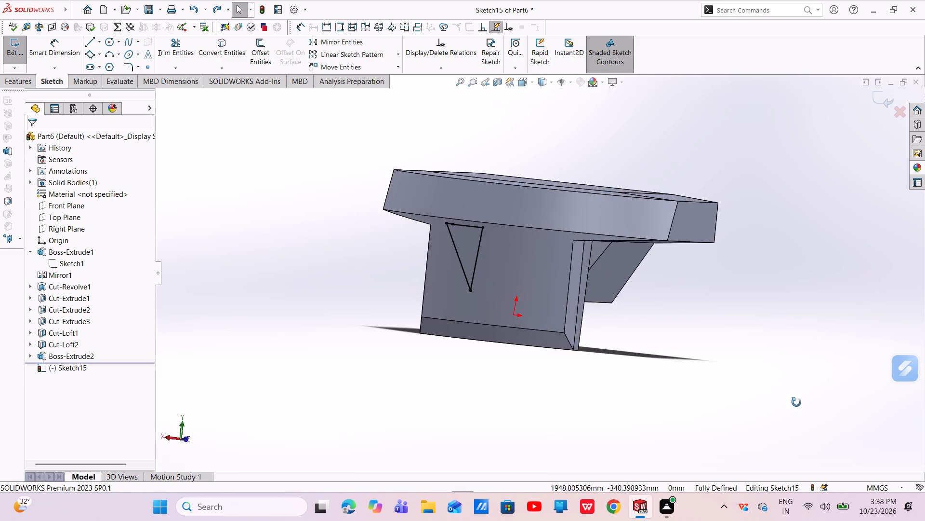
pyautogui.moveTo(796, 402); pyautogui.dragTo(583, 316, button='middle')
pyautogui.scroll(-3, 589, 304)
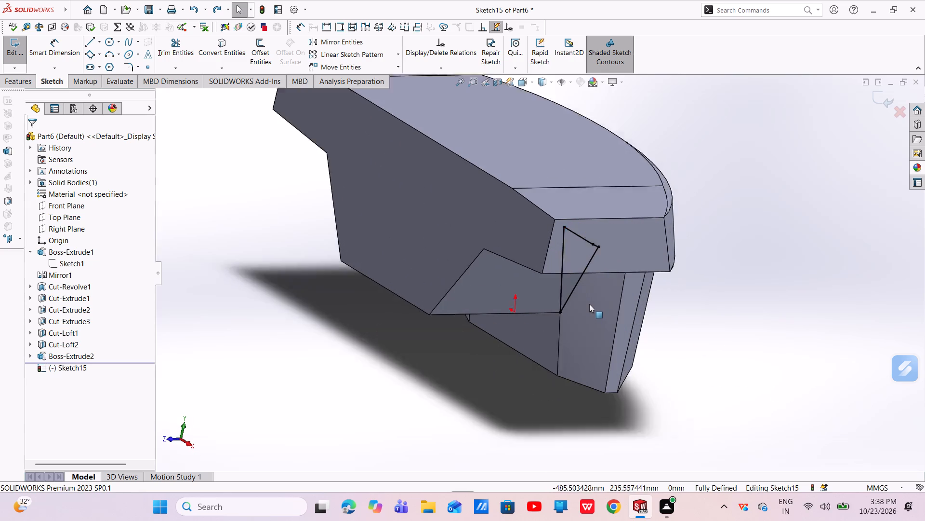
pyautogui.scroll(-2, 589, 304)
pyautogui.moveTo(560, 284); pyautogui.dragTo(517, 253, button='middle')
pyautogui.scroll(-1, 517, 254)
pyautogui.scroll(-3, 560, 215)
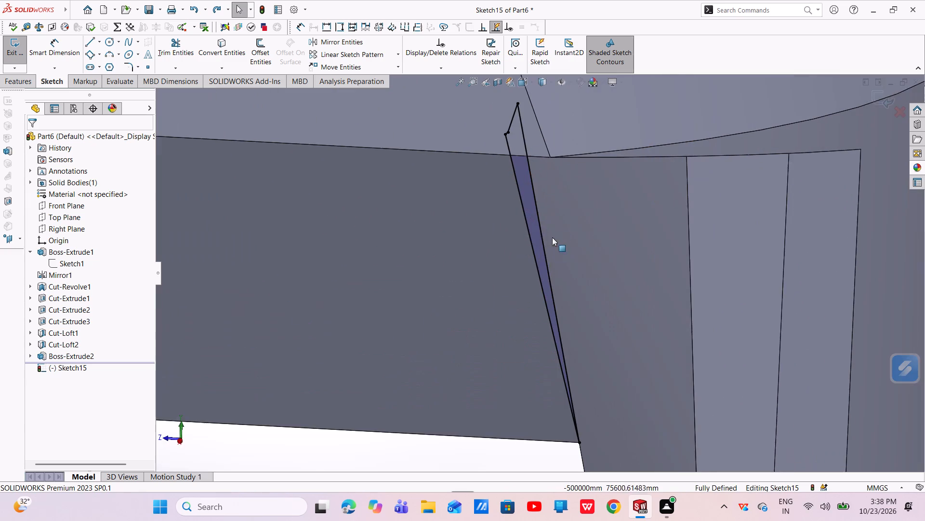
pyautogui.scroll(5, 553, 257)
pyautogui.moveTo(556, 261); pyautogui.dragTo(583, 236, button='middle')
pyautogui.scroll(1, 556, 261)
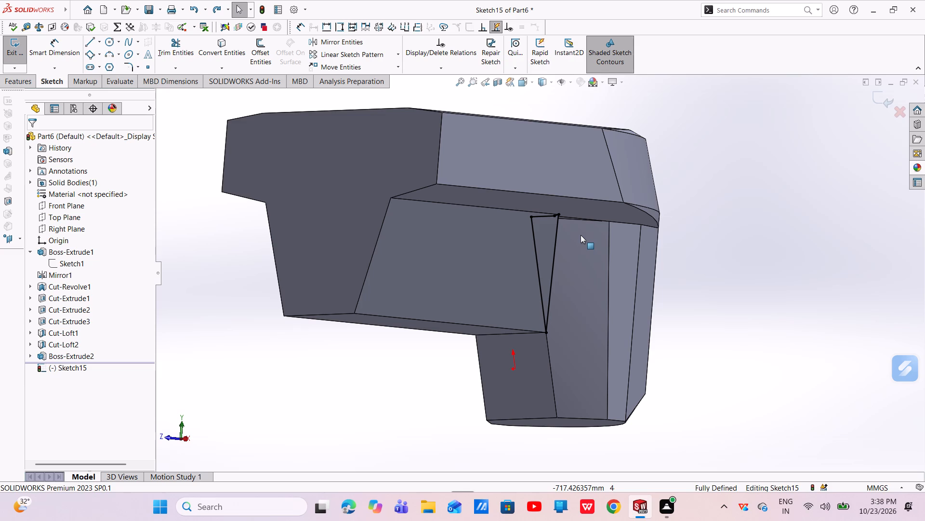
# Undo the converted triangle outline, its sketch and the block extrusion, returning to the trapezoidal profile sketch.
pyautogui.hotkey('ctrl', 'z')
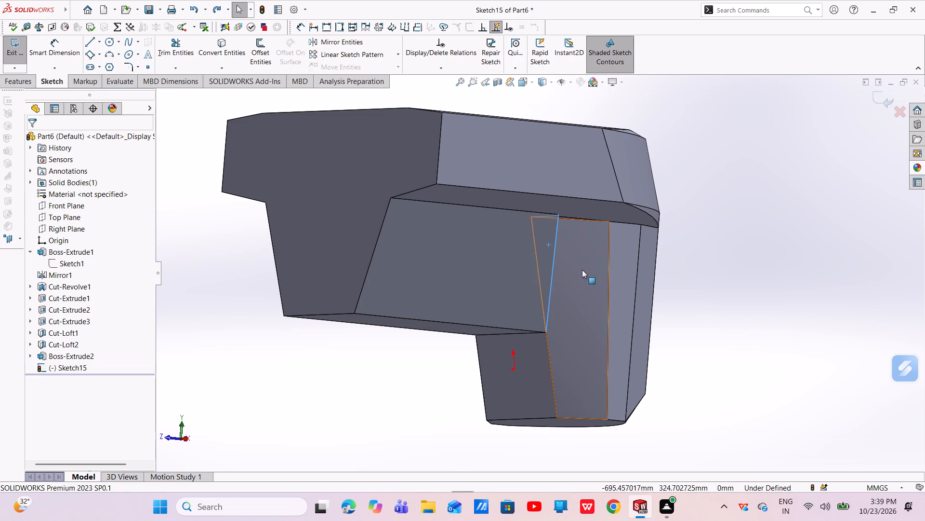
pyautogui.hotkey('ctrl', 'z')
pyautogui.hotkey('ctrl', 'z')
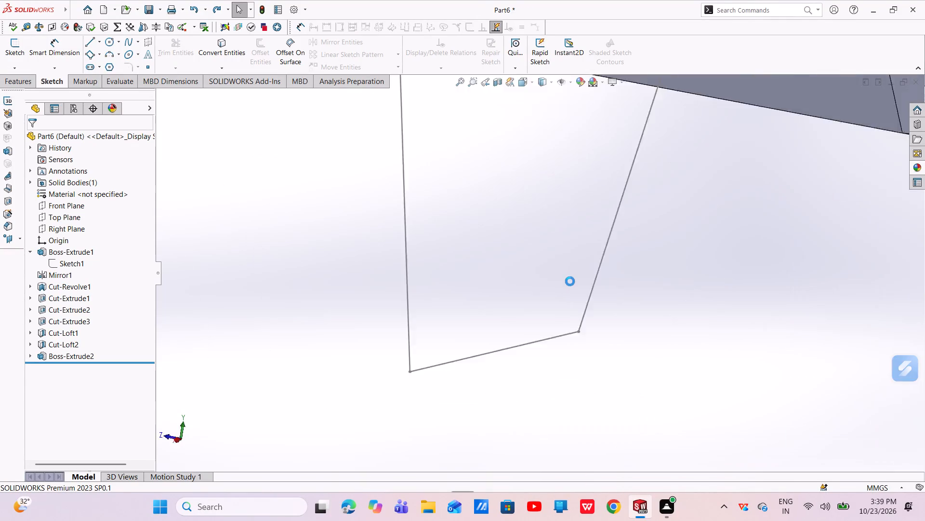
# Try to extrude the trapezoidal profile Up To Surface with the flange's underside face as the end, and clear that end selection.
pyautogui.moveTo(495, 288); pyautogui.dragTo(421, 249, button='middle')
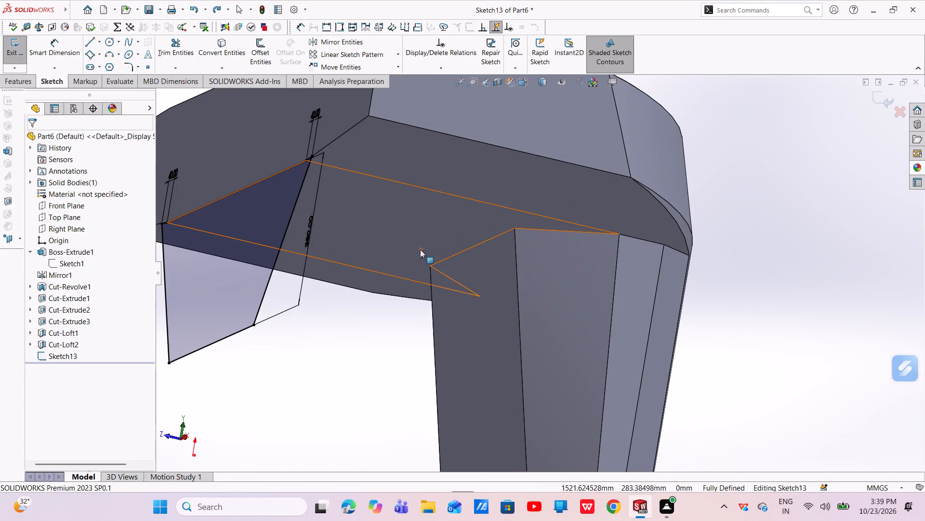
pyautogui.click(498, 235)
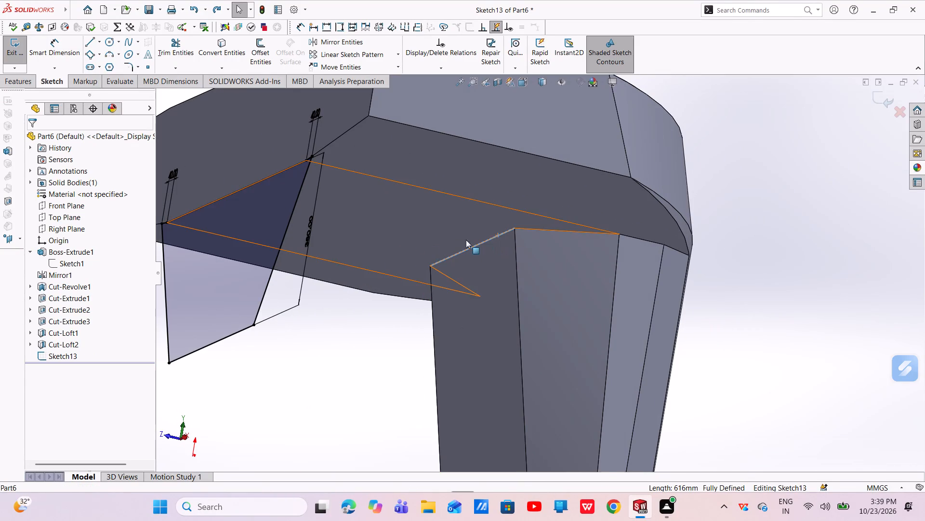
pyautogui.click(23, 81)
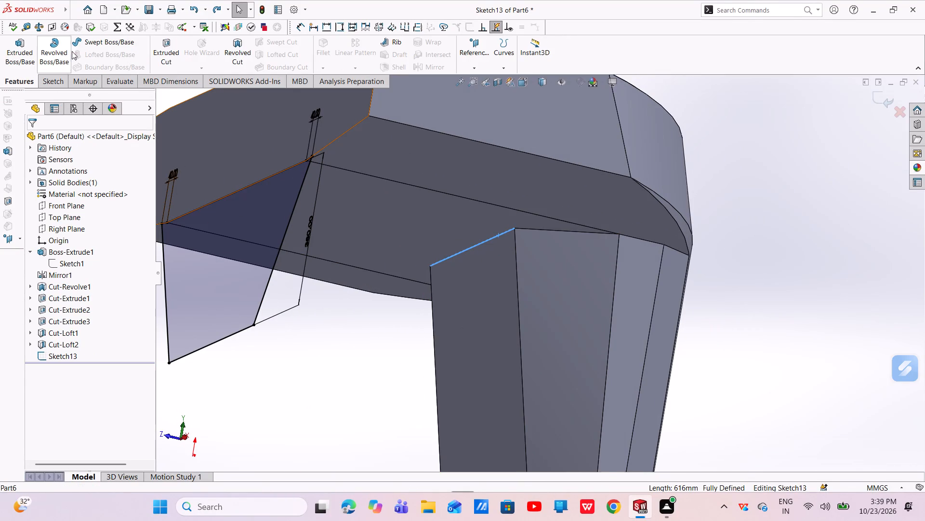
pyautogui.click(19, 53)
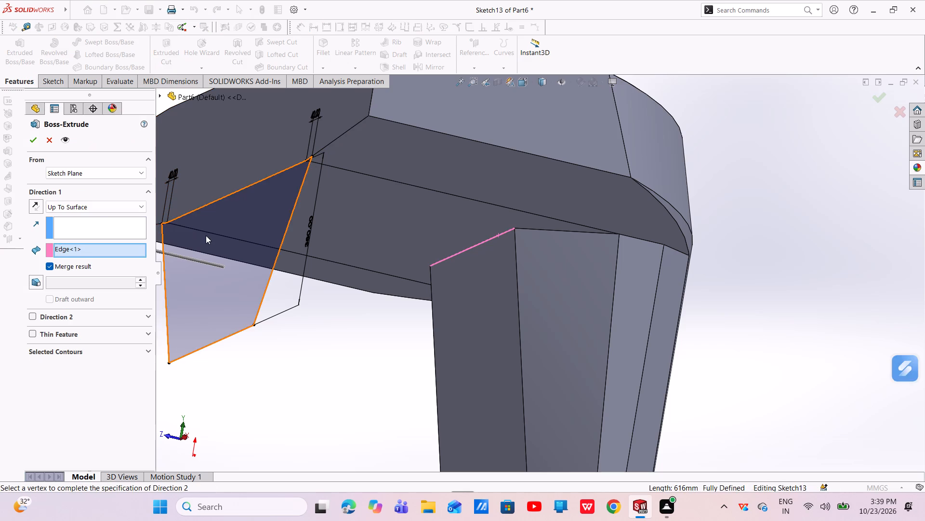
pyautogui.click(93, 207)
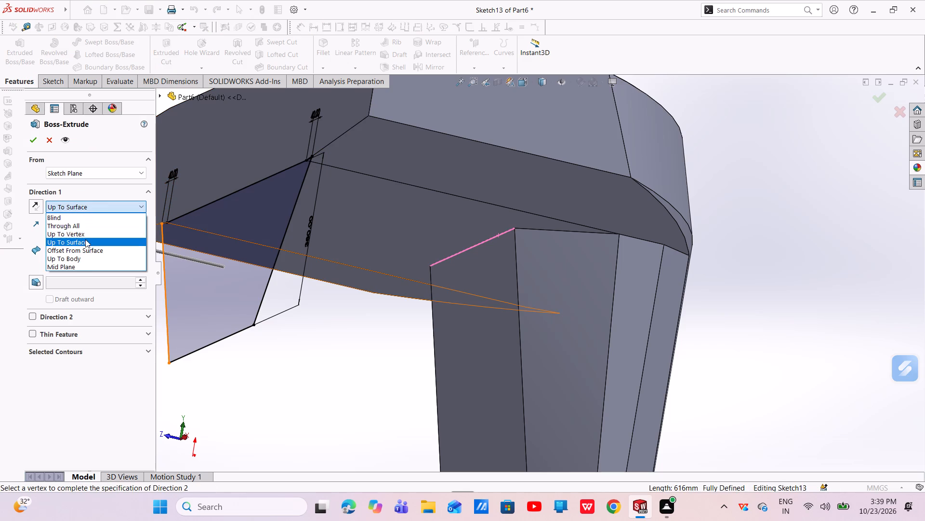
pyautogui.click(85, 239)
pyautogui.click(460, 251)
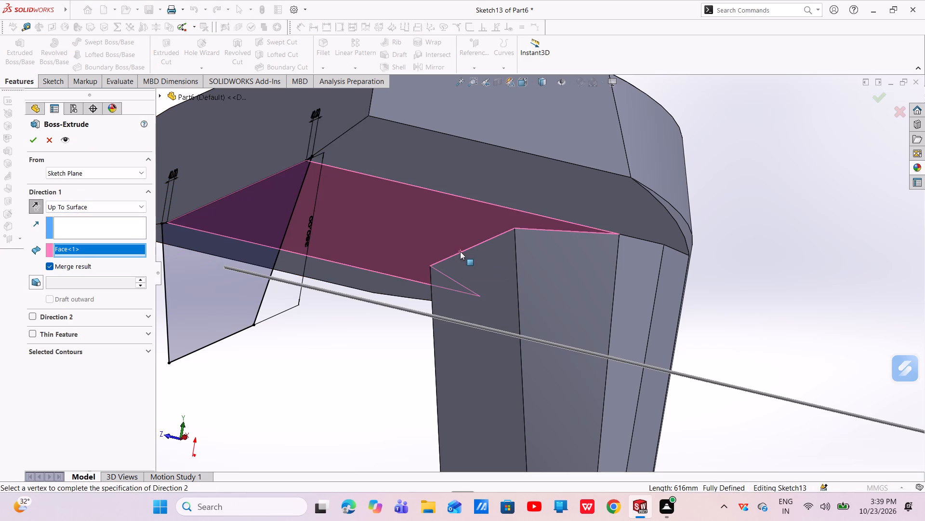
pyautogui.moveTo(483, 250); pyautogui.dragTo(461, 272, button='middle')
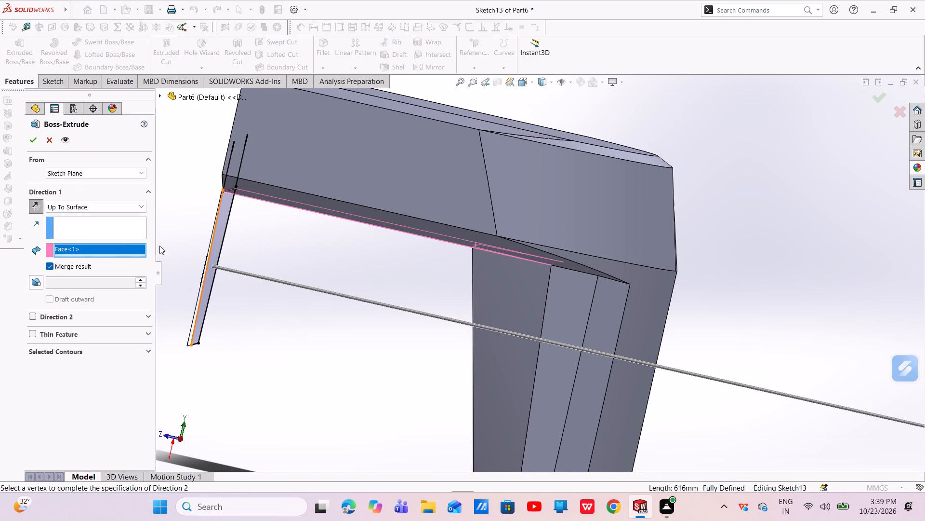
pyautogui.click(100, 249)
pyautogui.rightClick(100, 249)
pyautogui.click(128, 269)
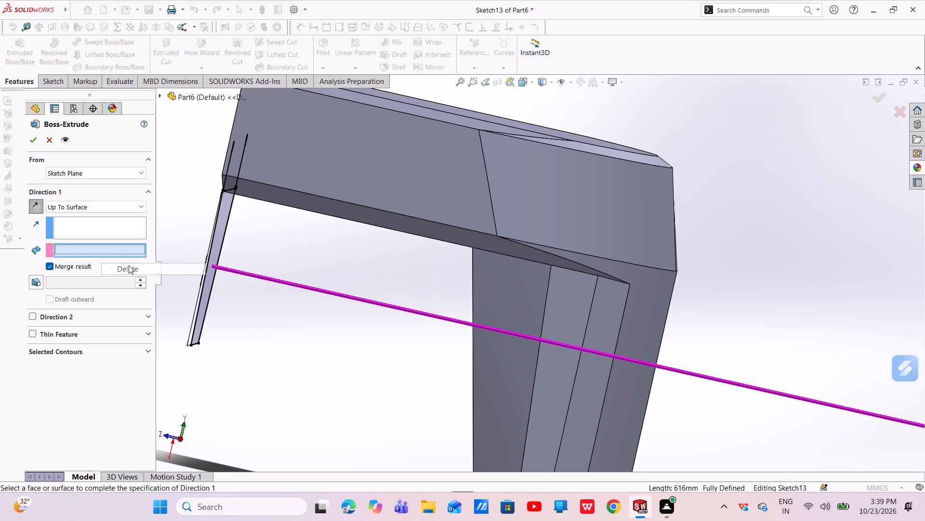
# Extrude the trapezoidal profile in the reversed direction Up To Vertex, ending at the edge between the stem's two narrow corner faces at +X, with merged result.
pyautogui.click(89, 206)
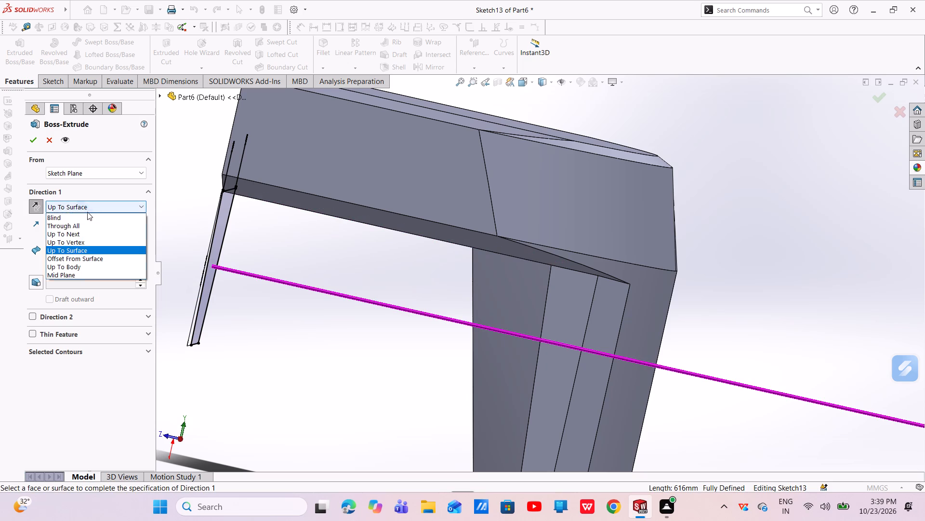
pyautogui.click(81, 234)
pyautogui.scroll(-3, 397, 266)
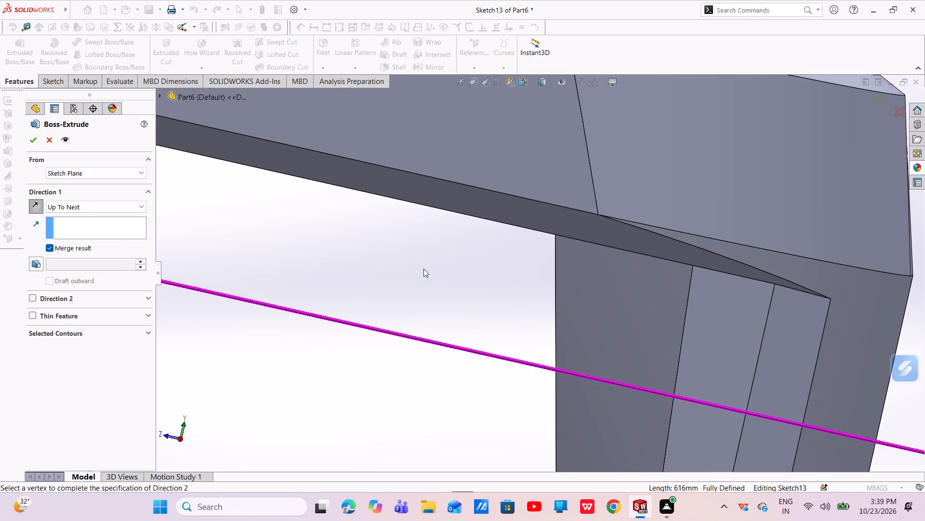
pyautogui.click(692, 272)
pyautogui.scroll(3, 679, 287)
pyautogui.moveTo(663, 292); pyautogui.dragTo(636, 283, button='middle')
pyautogui.scroll(4, 656, 310)
pyautogui.moveTo(656, 310); pyautogui.dragTo(673, 323, button='middle')
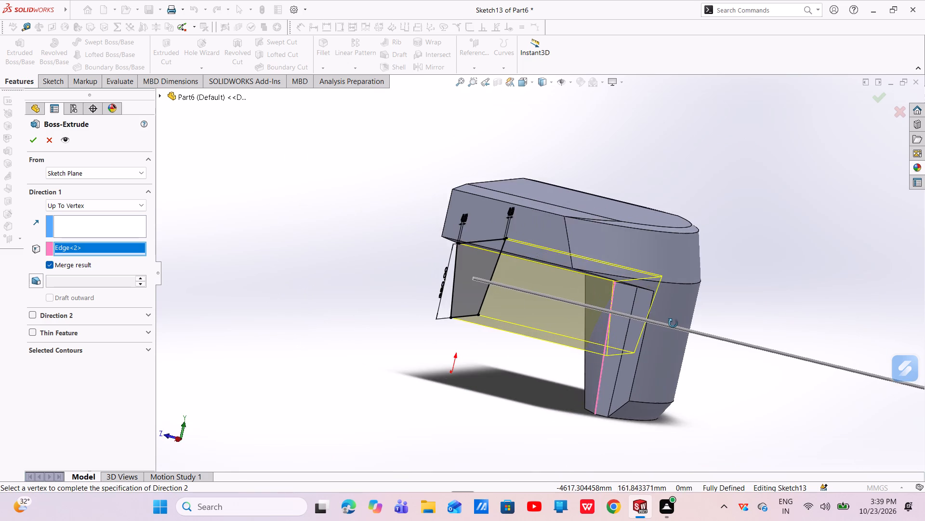
pyautogui.moveTo(673, 323); pyautogui.dragTo(685, 333, button='middle')
pyautogui.scroll(1, 685, 333)
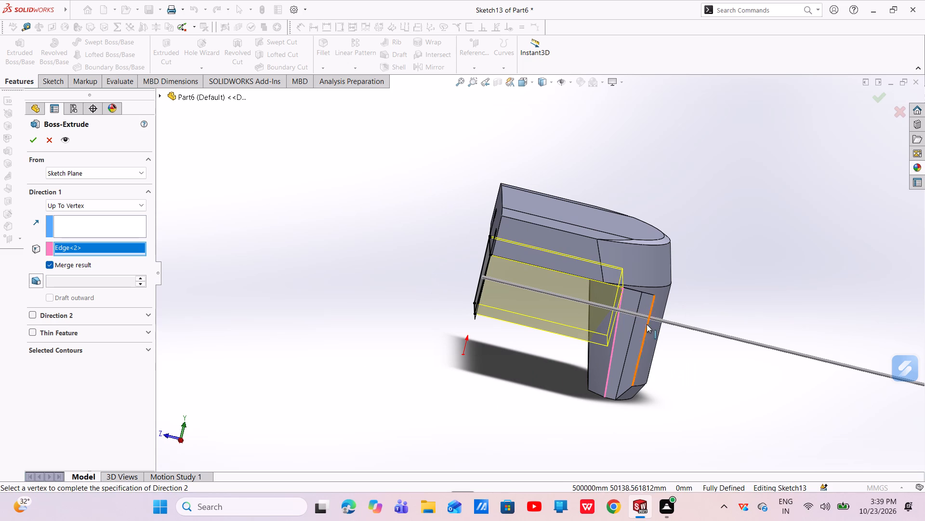
pyautogui.click(639, 308)
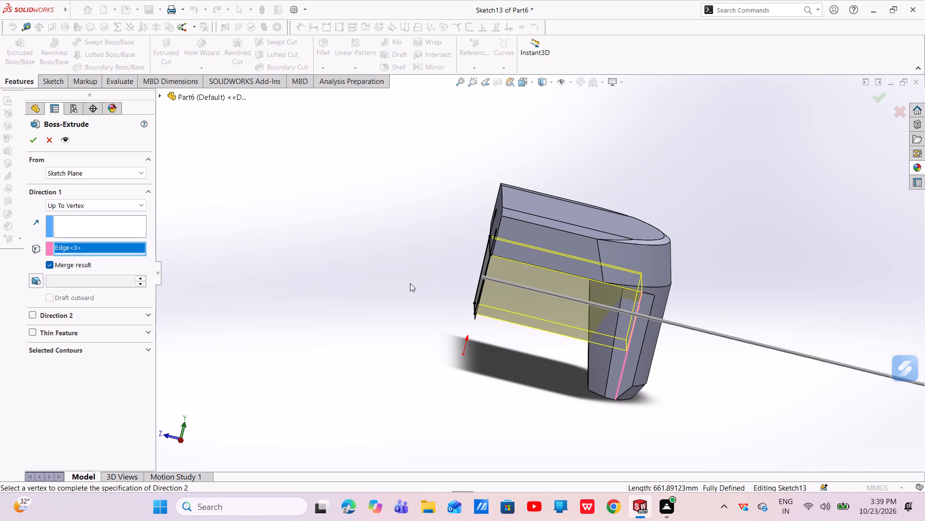
pyautogui.click(30, 143)
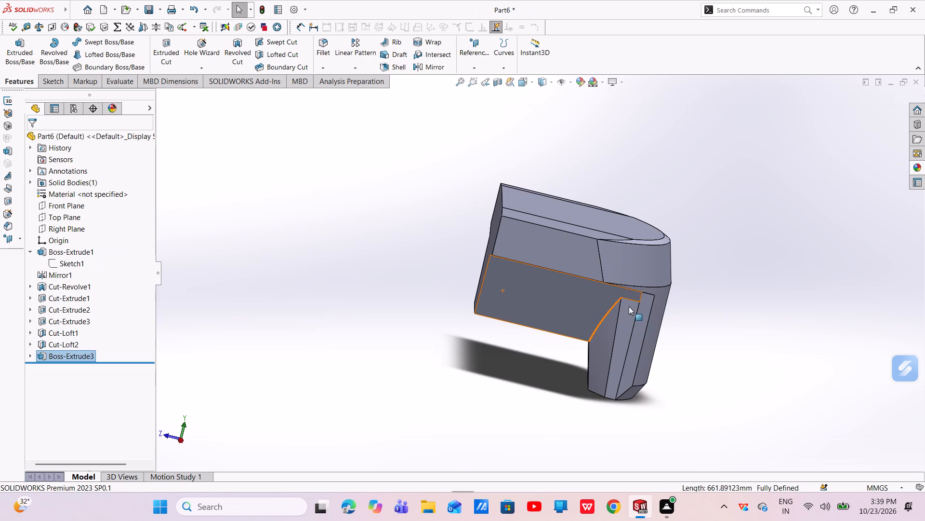
# Sketch on the extruded block's small triangular end face beside the stem, converting the face's outline into sketch entities, and exit the sketch.
pyautogui.moveTo(628, 306); pyautogui.dragTo(569, 293, button='middle')
pyautogui.scroll(-5, 541, 271)
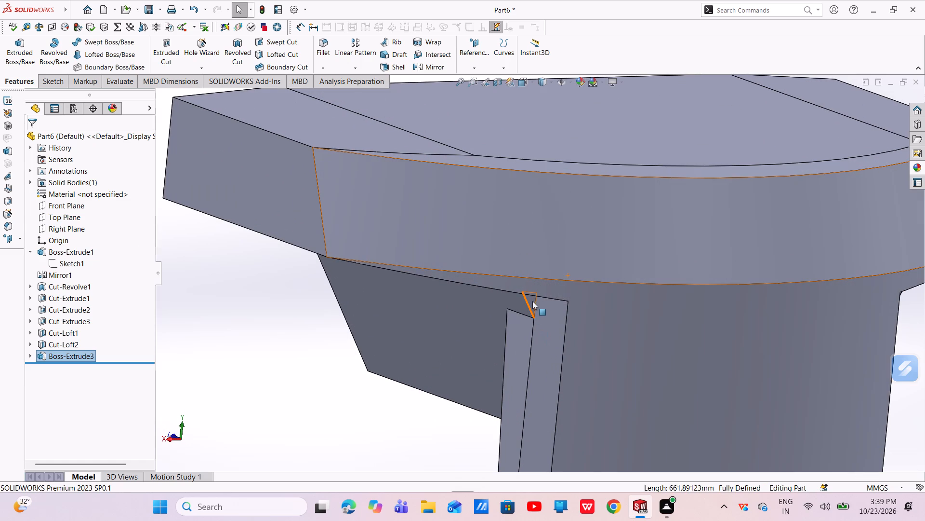
pyautogui.click(533, 301)
pyautogui.click(573, 272)
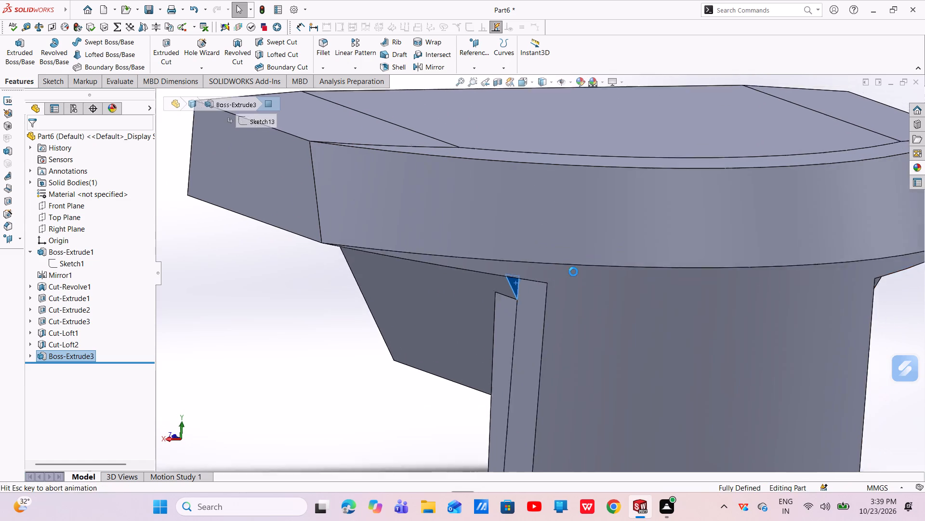
pyautogui.scroll(-4, 433, 230)
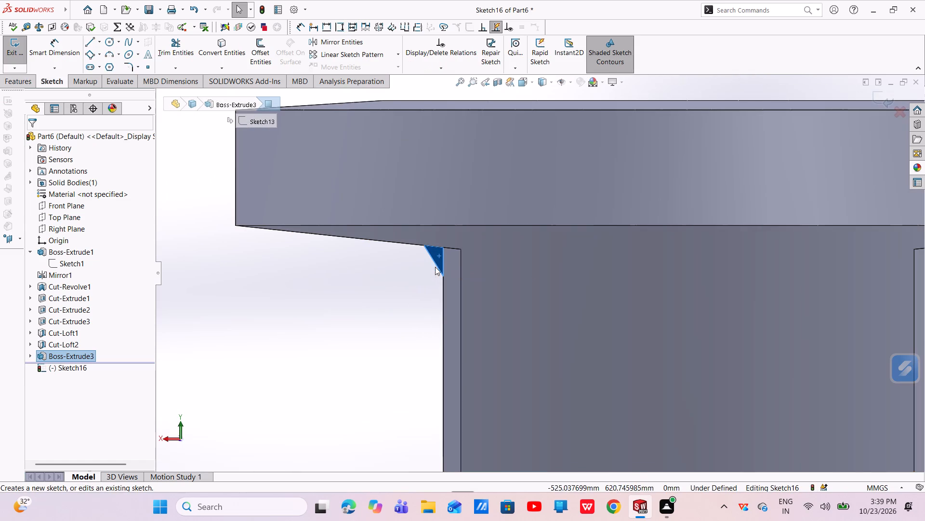
pyautogui.click(225, 53)
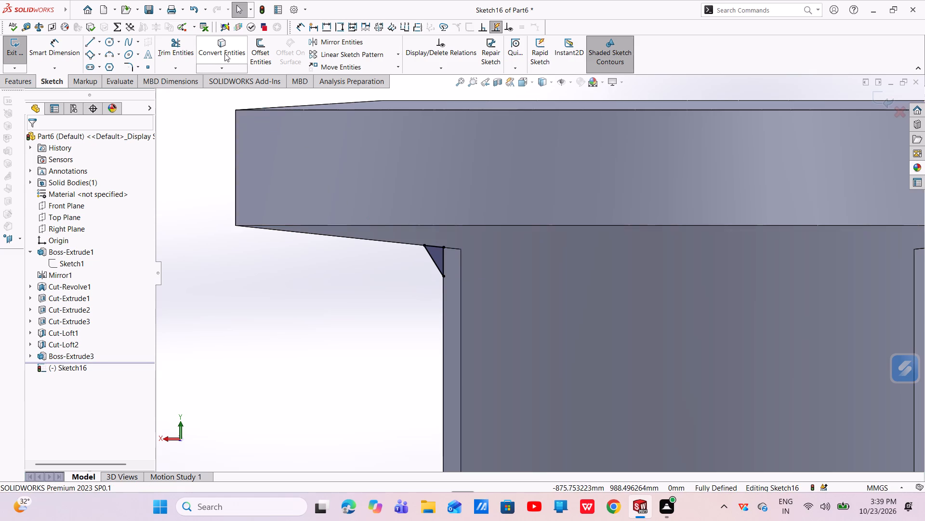
pyautogui.moveTo(472, 283); pyautogui.dragTo(529, 334, button='middle')
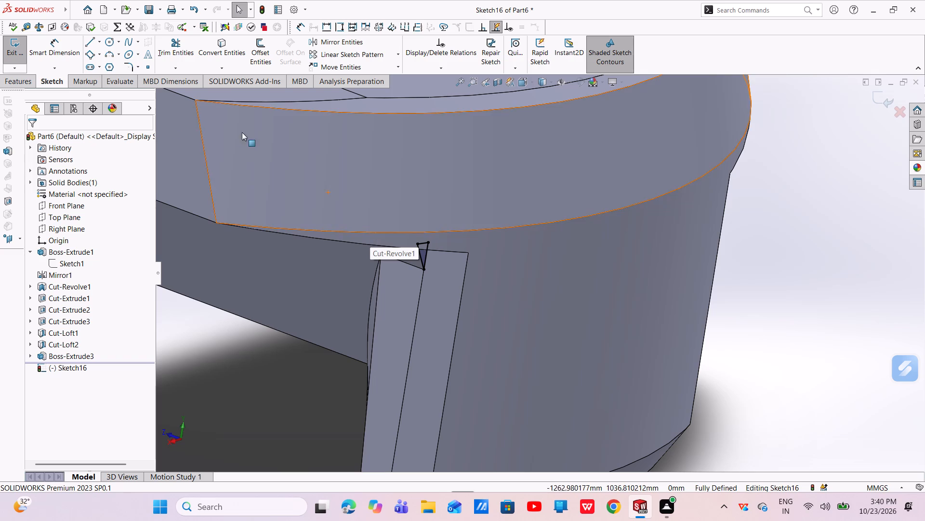
pyautogui.click(26, 85)
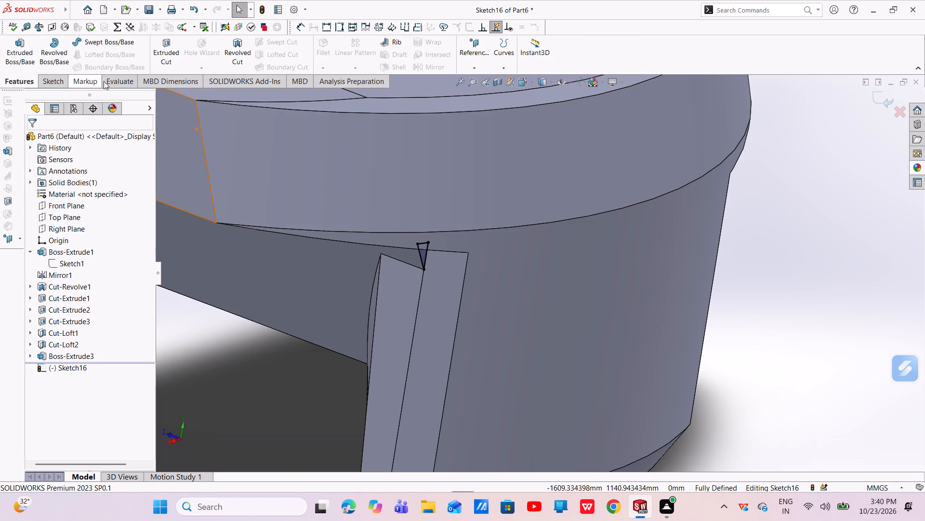
pyautogui.click(42, 82)
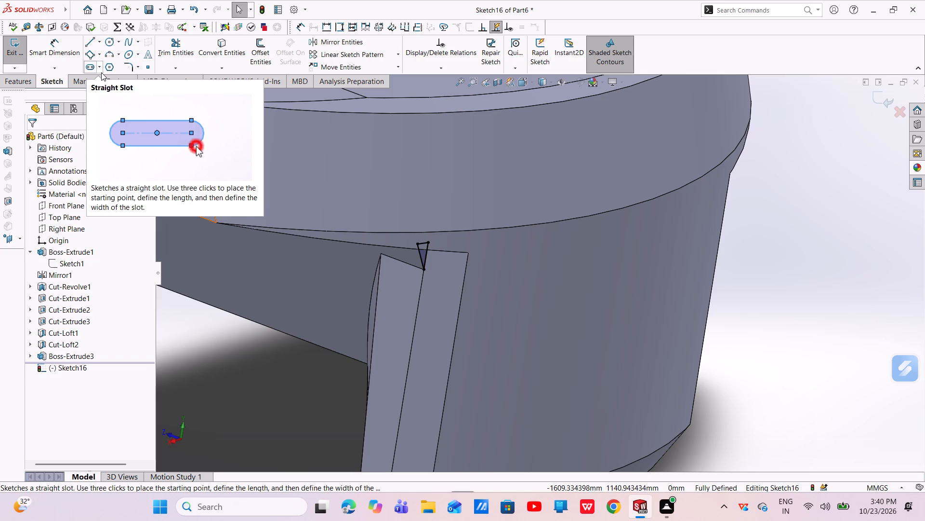
pyautogui.click(883, 99)
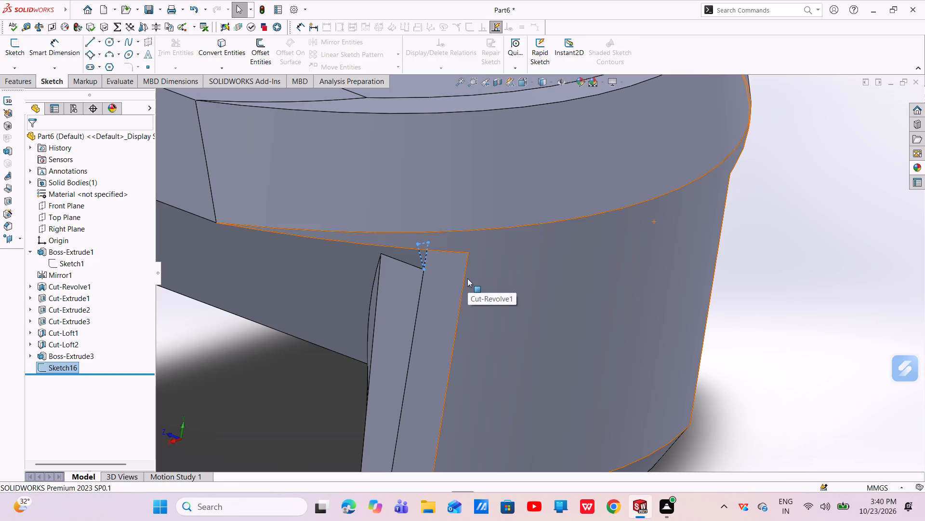
# Start a 3D sketch and place a point on the upper outer vertex of the stem's narrow corner face, just under the flange.
pyautogui.click(16, 82)
pyautogui.click(53, 82)
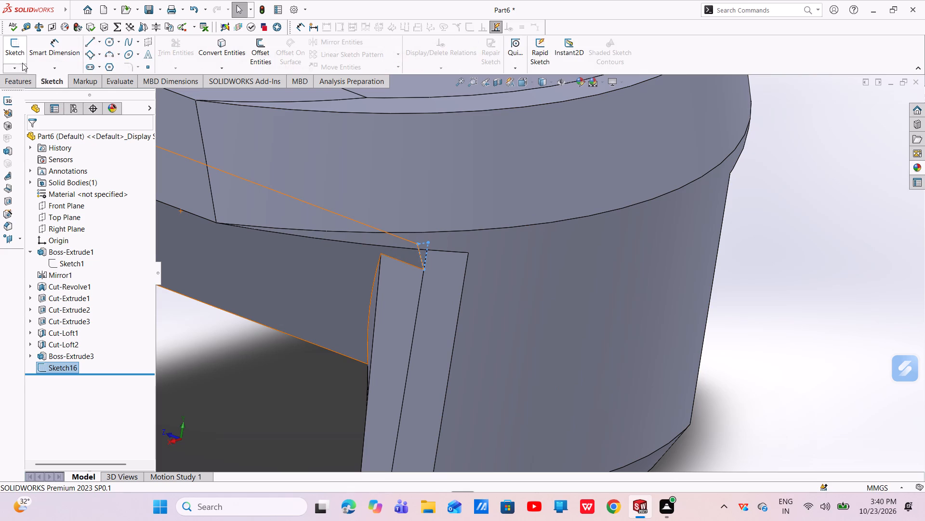
pyautogui.click(20, 65)
pyautogui.click(24, 88)
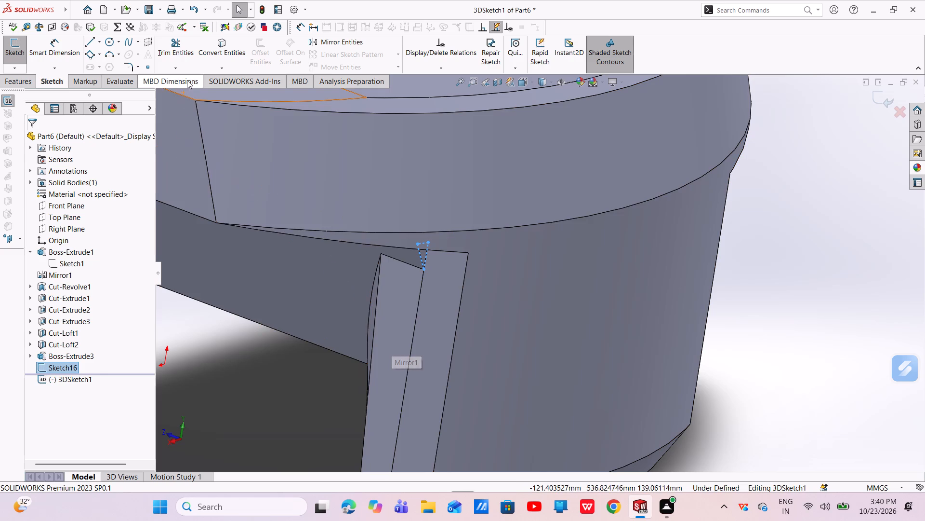
pyautogui.click(148, 69)
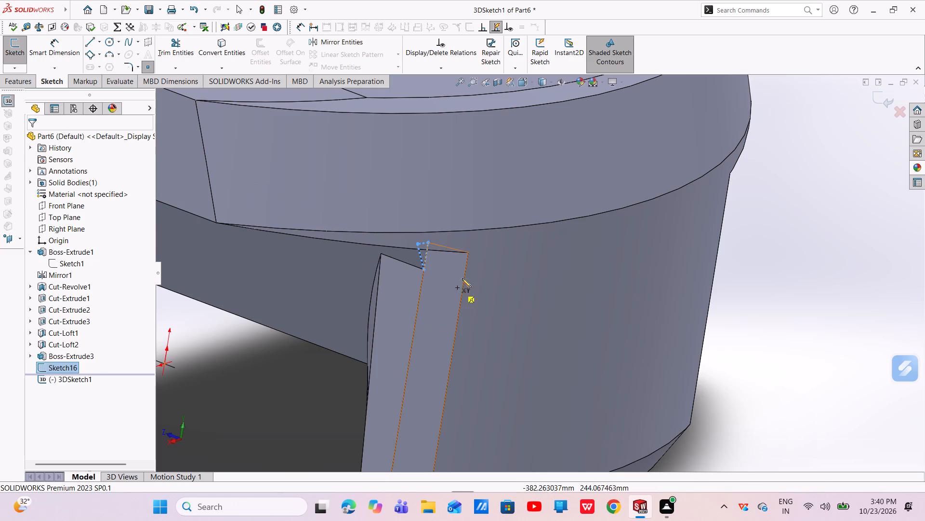
pyautogui.scroll(-4, 468, 263)
pyautogui.click(487, 245)
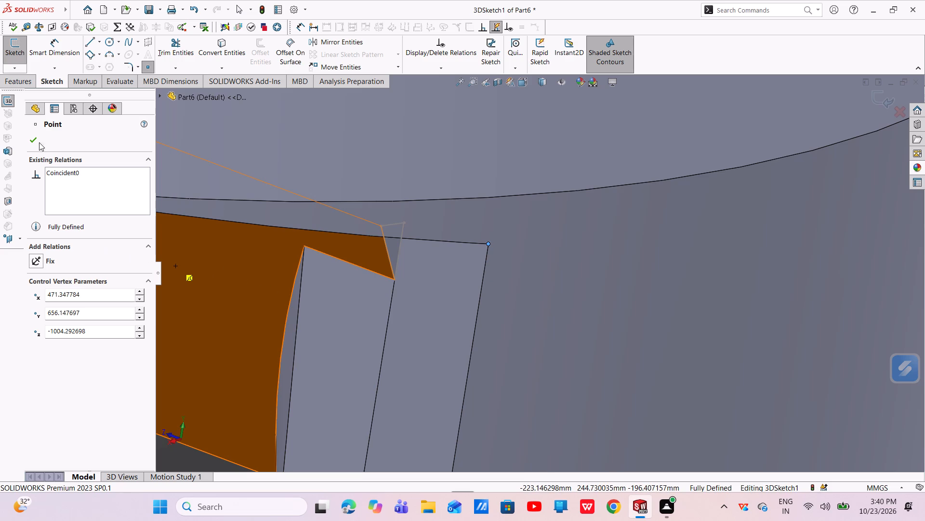
# Loft a boss from the 3D sketch point on the stem corner vertex to the block's triangular end face at +X, with merged result.
pyautogui.click(34, 141)
pyautogui.scroll(-2, 335, 291)
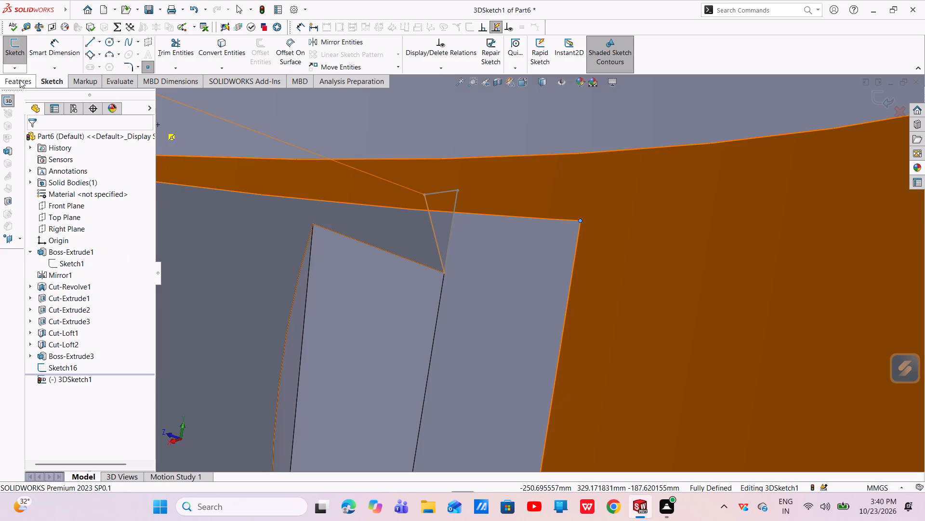
pyautogui.click(20, 81)
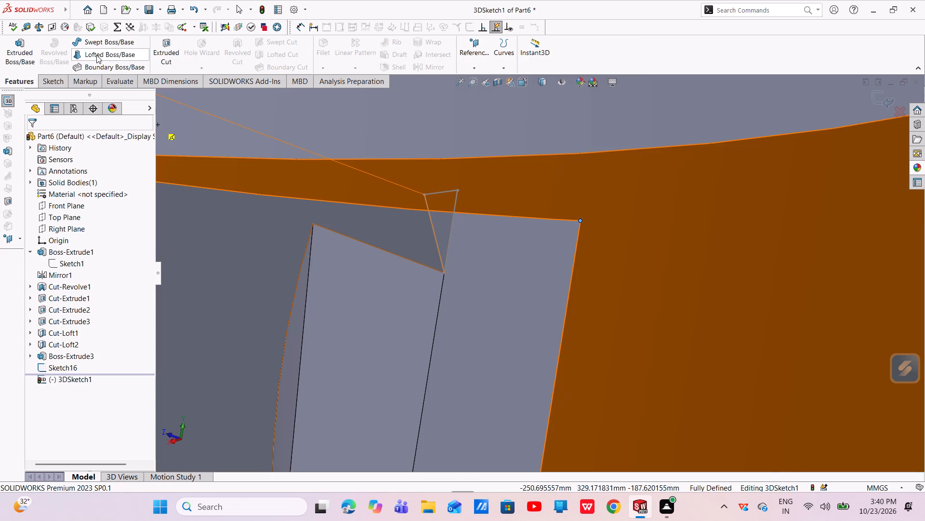
pyautogui.click(96, 55)
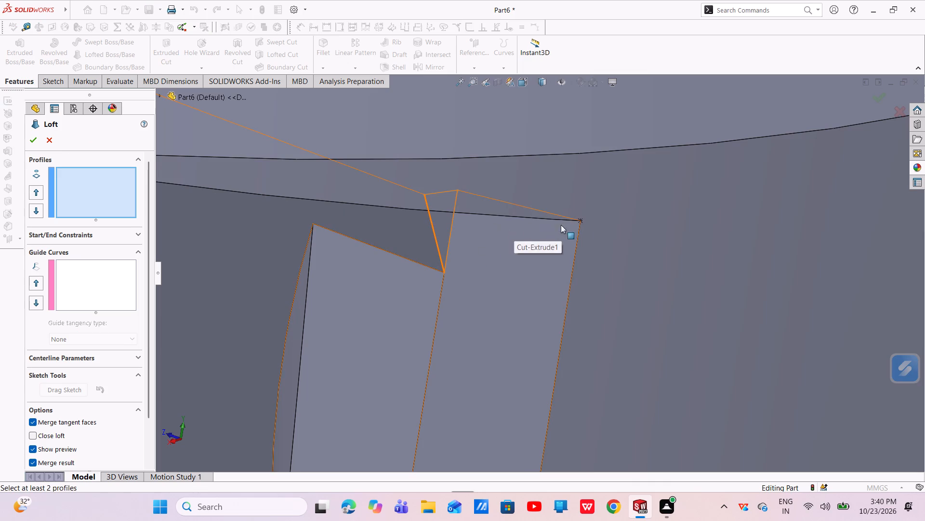
pyautogui.click(580, 220)
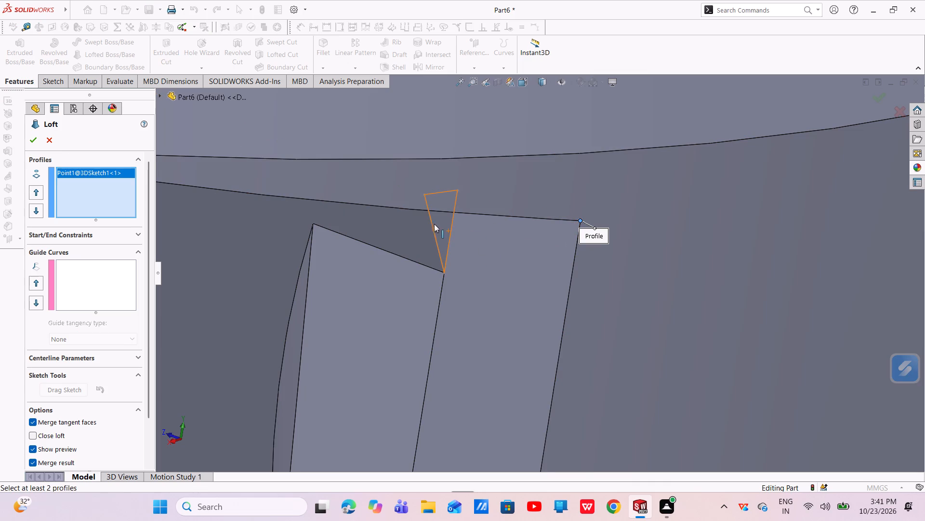
pyautogui.click(435, 223)
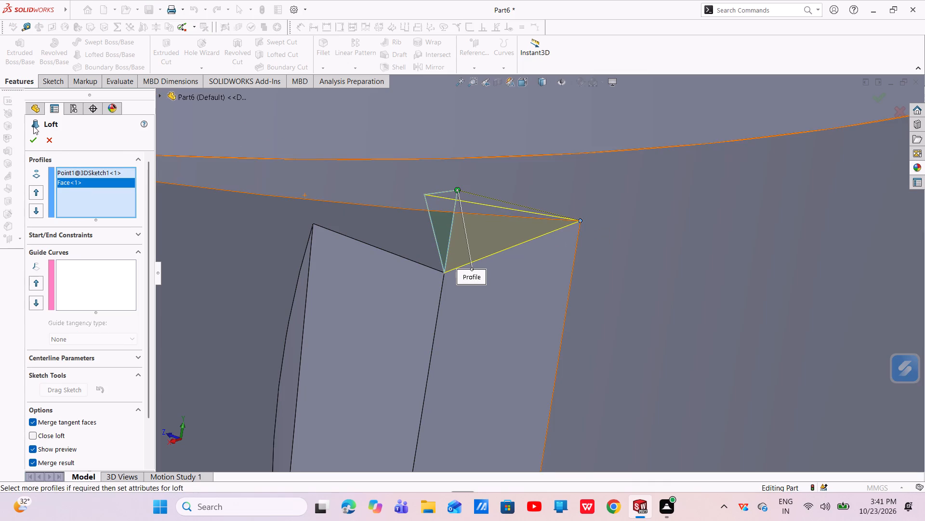
pyautogui.click(30, 137)
# Sketch on the block's small triangular end face at the -X side of the stem, converting the face's outline, and exit the sketch.
pyautogui.scroll(-3, 446, 229)
pyautogui.moveTo(471, 252); pyautogui.dragTo(436, 227, button='middle')
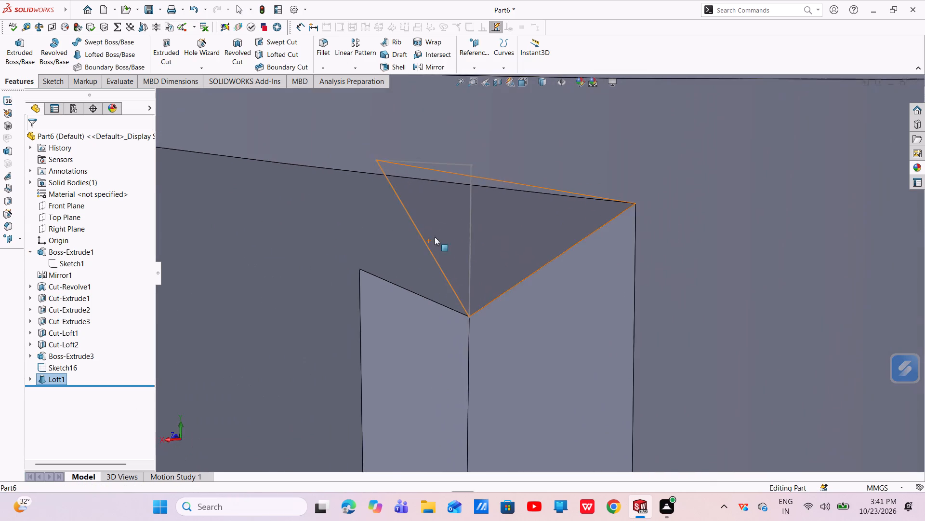
pyautogui.scroll(6, 460, 257)
pyautogui.moveTo(472, 267); pyautogui.dragTo(438, 271, button='middle')
pyautogui.scroll(4, 441, 285)
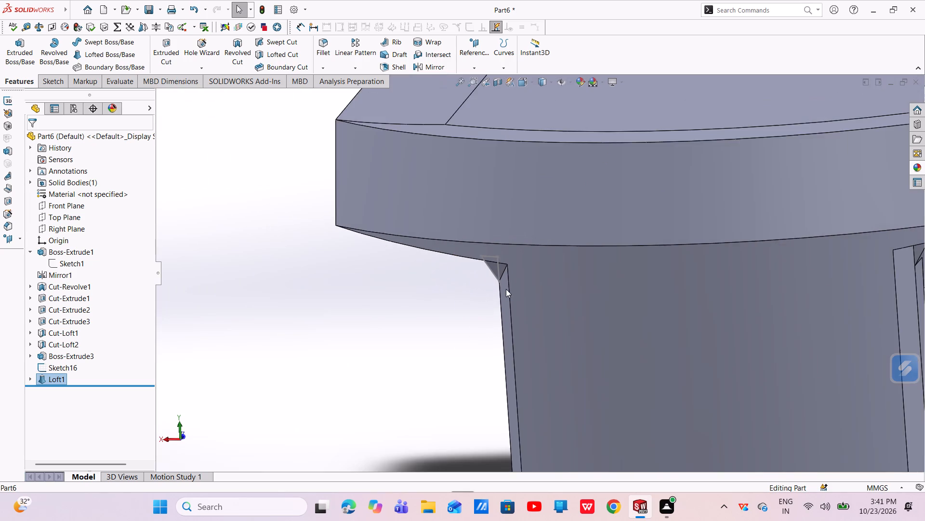
pyautogui.moveTo(506, 289); pyautogui.dragTo(586, 316, button='middle')
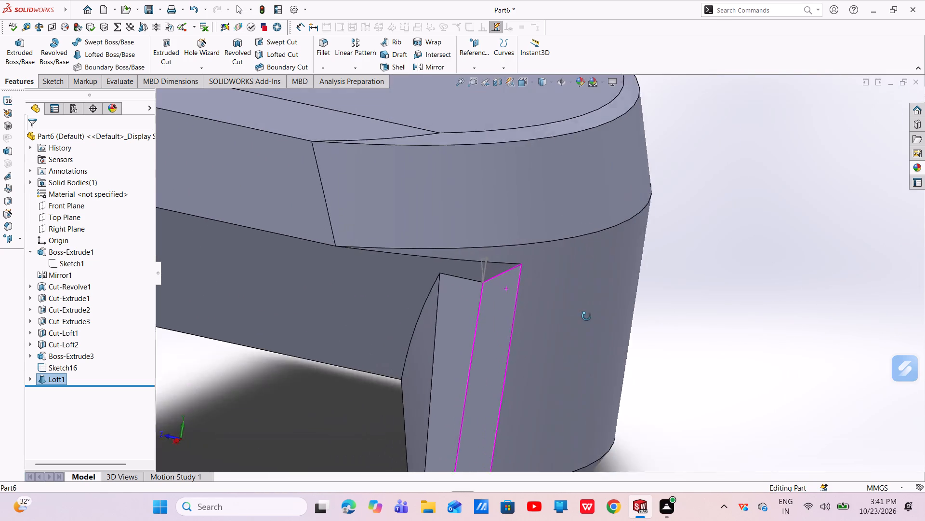
pyautogui.moveTo(586, 316); pyautogui.dragTo(562, 312, button='middle')
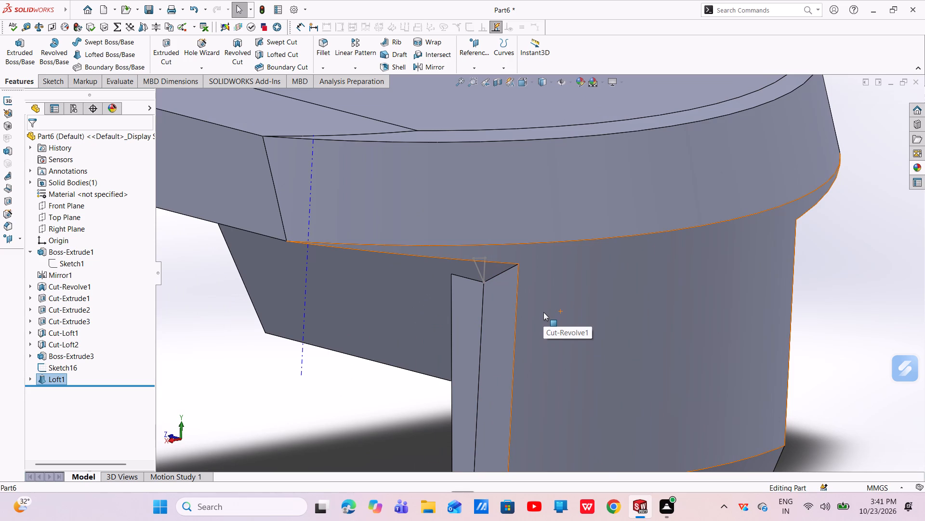
pyautogui.scroll(4, 591, 348)
pyautogui.moveTo(599, 347); pyautogui.dragTo(496, 348, button='middle')
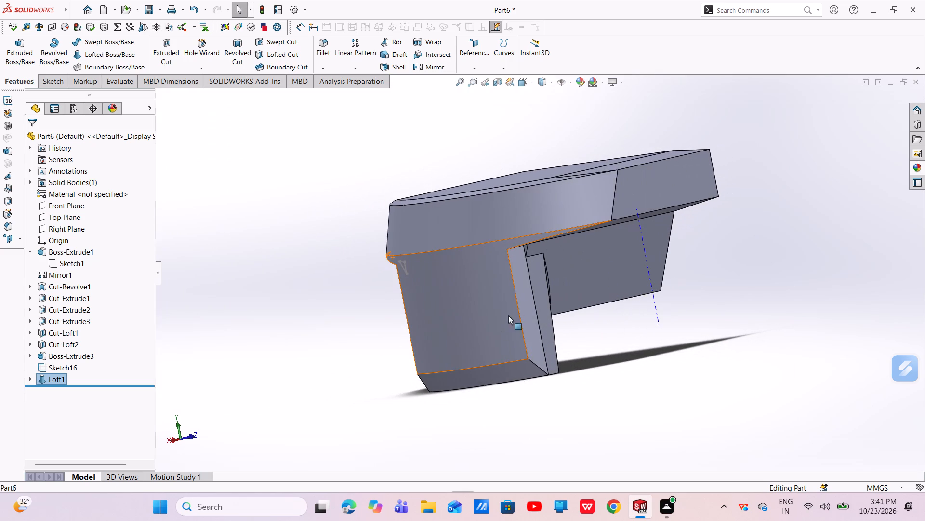
pyautogui.scroll(-6, 524, 260)
pyautogui.click(538, 227)
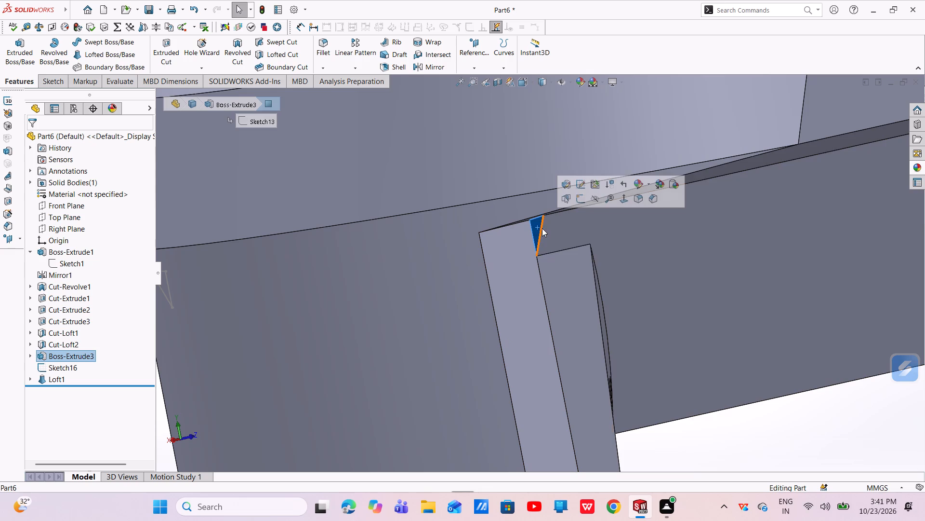
pyautogui.click(582, 197)
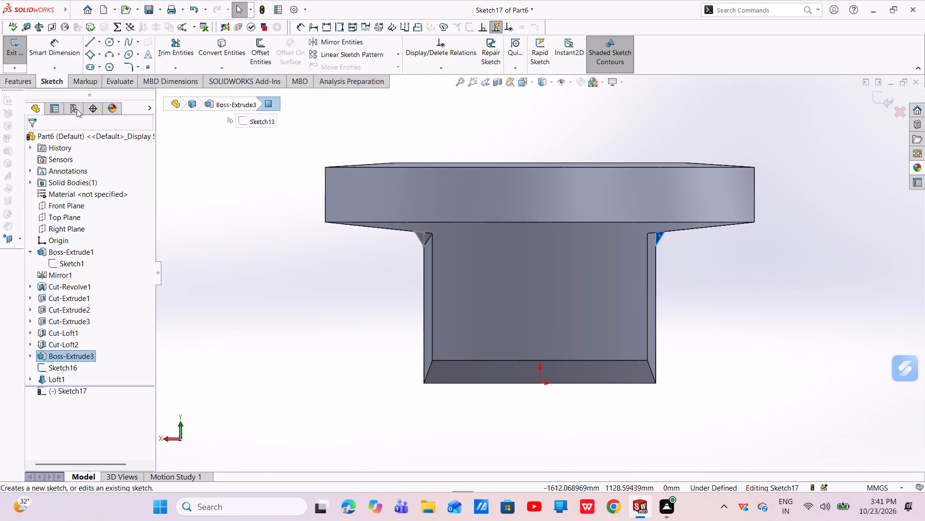
pyautogui.click(217, 49)
pyautogui.click(872, 98)
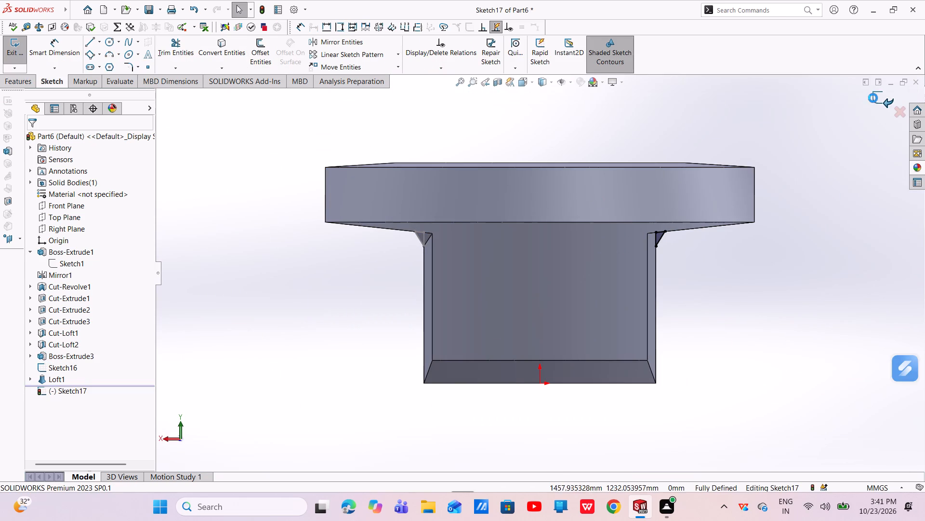
# Start a 3D sketch and place a point on the upper outer vertex of the stem's narrow corner face at -X, under the flange.
pyautogui.click(47, 80)
pyautogui.click(23, 70)
pyautogui.click(22, 87)
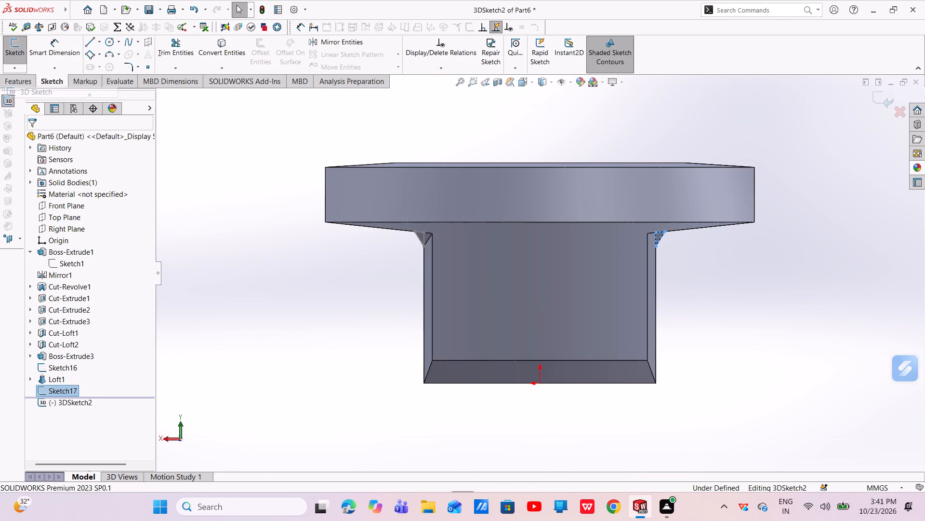
pyautogui.click(146, 68)
pyautogui.scroll(-6, 677, 243)
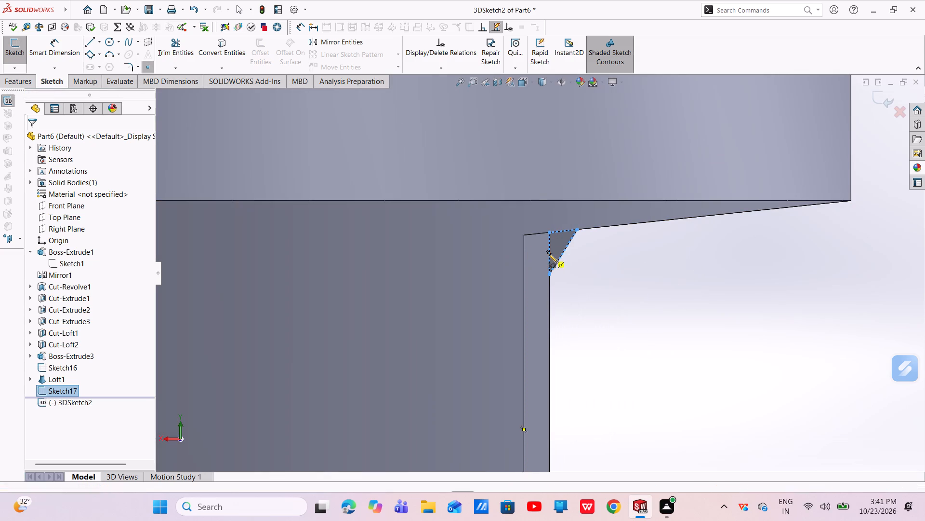
pyautogui.moveTo(549, 254); pyautogui.dragTo(500, 252, button='middle')
pyautogui.click(502, 236)
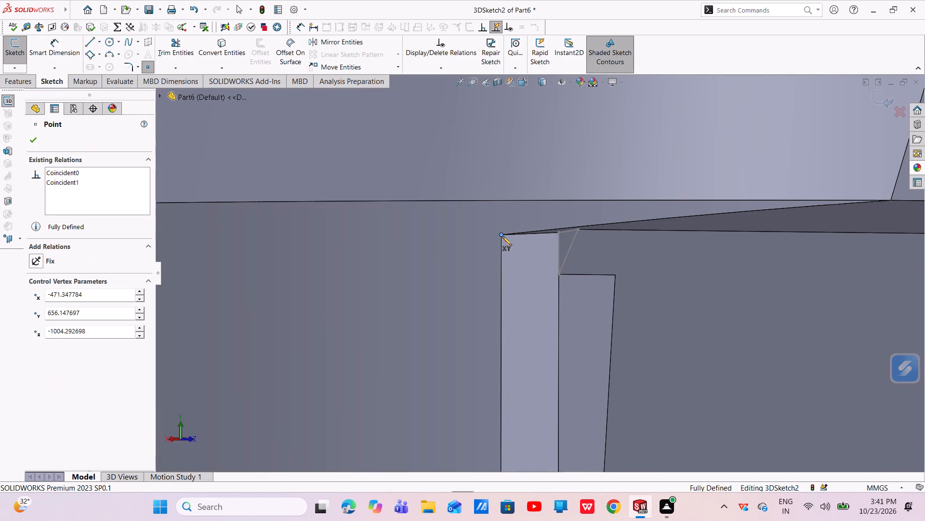
pyautogui.click(34, 141)
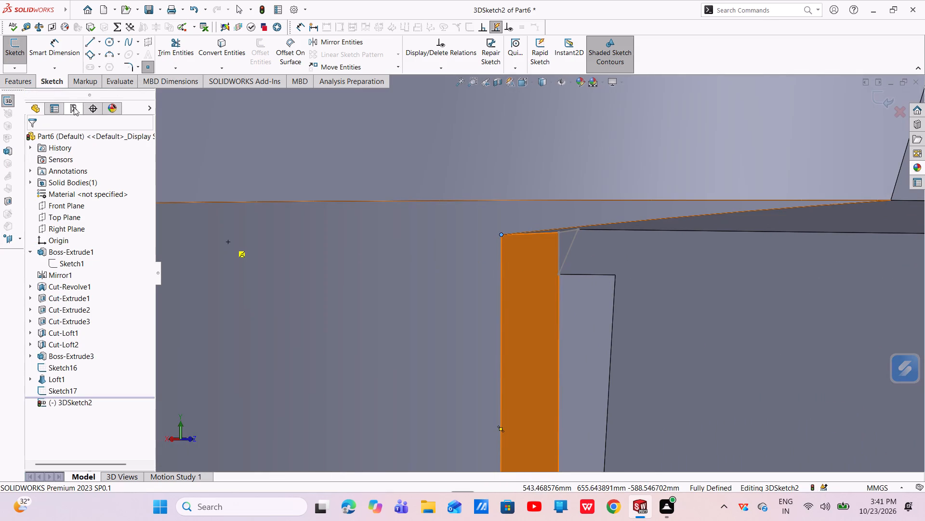
# Loft a boss from the new 3D sketch point to the converted triangular sketch at the -X stem corner, with merged result.
pyautogui.moveTo(33, 109); pyautogui.dragTo(28, 109)
pyautogui.click(8, 84)
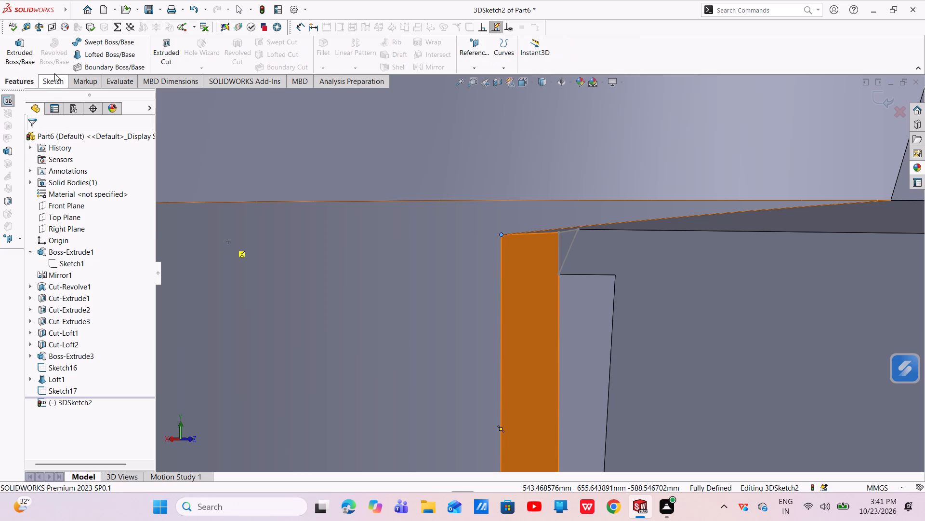
pyautogui.click(98, 55)
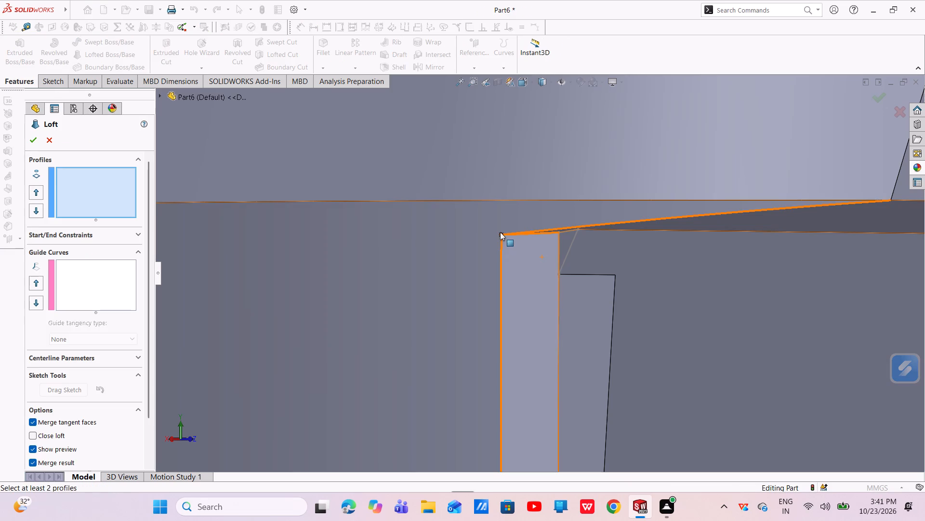
pyautogui.click(500, 235)
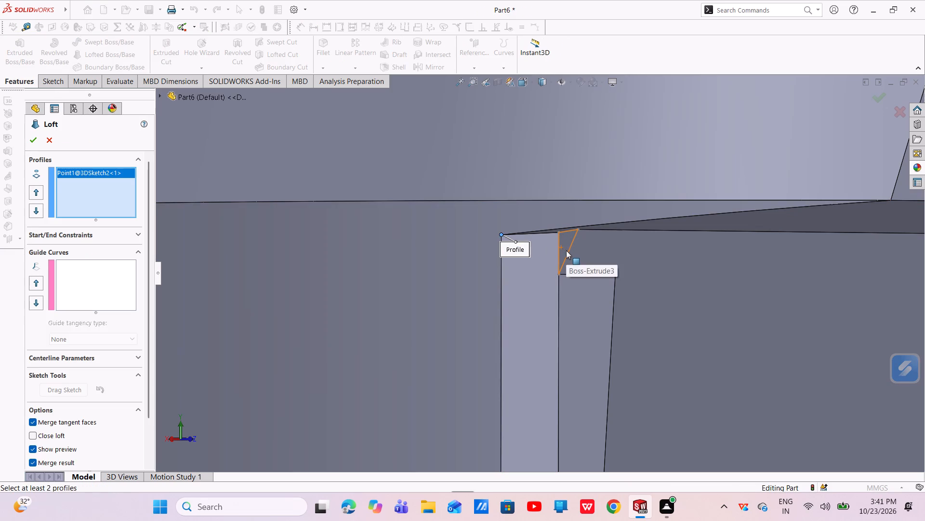
pyautogui.click(567, 250)
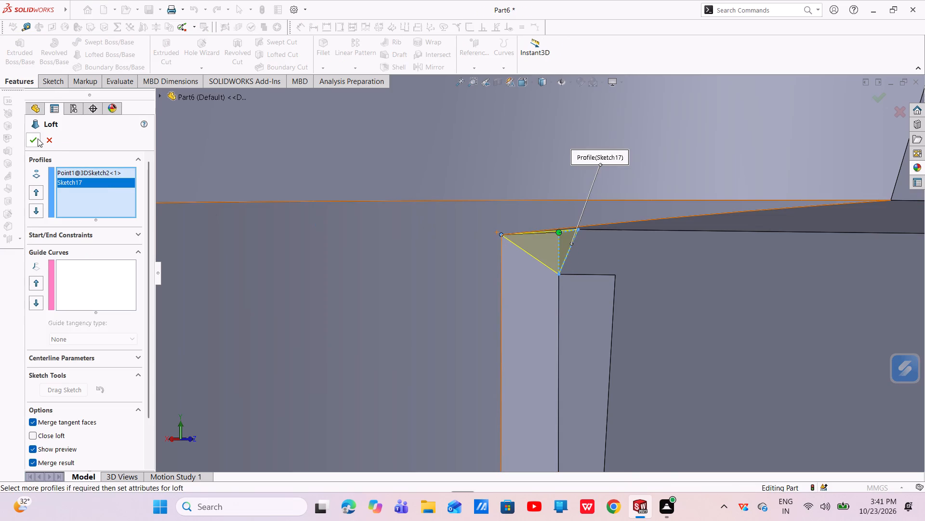
pyautogui.click(37, 138)
# Examine the lofted corner blends, the stem and the flange underside from all around the part.
pyautogui.scroll(-7, 551, 236)
pyautogui.scroll(4, 567, 247)
pyautogui.moveTo(575, 255); pyautogui.dragTo(574, 255, button='middle')
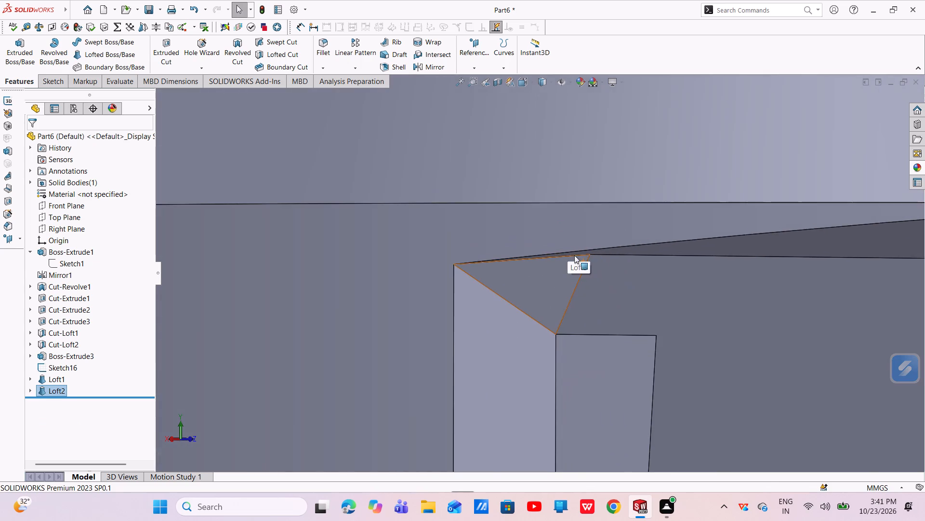
pyautogui.moveTo(574, 255); pyautogui.dragTo(514, 258, button='middle')
pyautogui.scroll(5, 538, 293)
pyautogui.moveTo(577, 309); pyautogui.dragTo(565, 301, button='middle')
pyautogui.scroll(5, 568, 303)
pyautogui.moveTo(569, 302); pyautogui.dragTo(578, 307, button='middle')
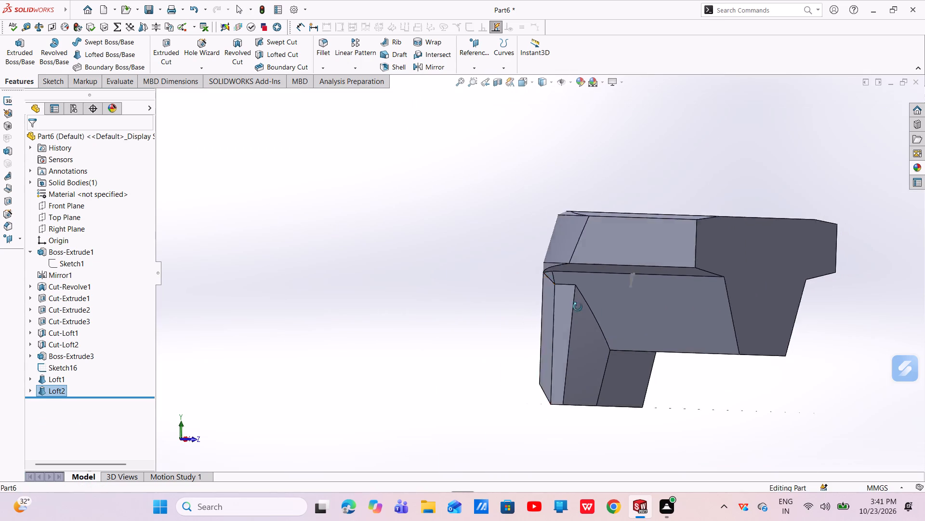
pyautogui.moveTo(578, 307); pyautogui.dragTo(638, 356, button='middle')
pyautogui.scroll(1, 582, 310)
pyautogui.scroll(-4, 655, 316)
pyautogui.scroll(3, 645, 308)
pyautogui.moveTo(587, 295); pyautogui.dragTo(609, 326, button='middle')
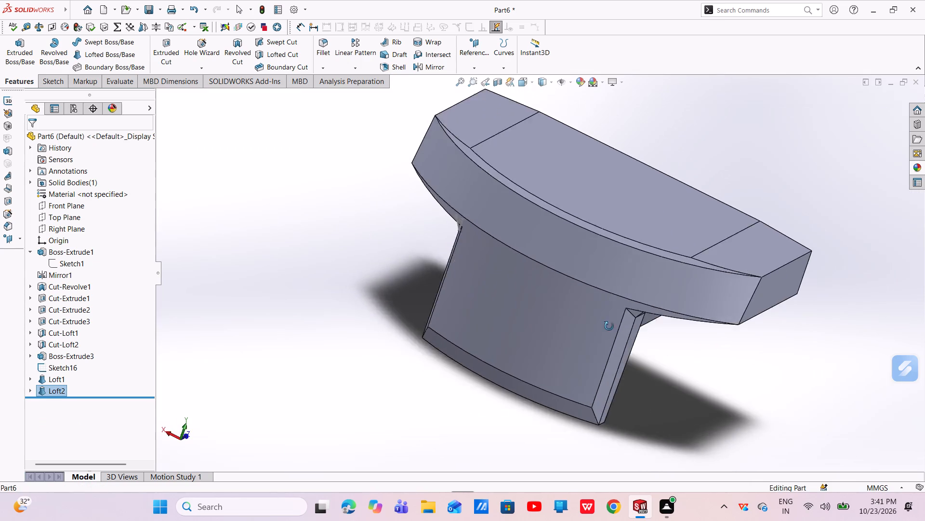
pyautogui.moveTo(609, 326); pyautogui.dragTo(601, 329, button='middle')
pyautogui.scroll(3, 601, 329)
pyautogui.scroll(-4, 585, 305)
pyautogui.scroll(1, 553, 291)
pyautogui.moveTo(553, 291); pyautogui.dragTo(627, 351, button='middle')
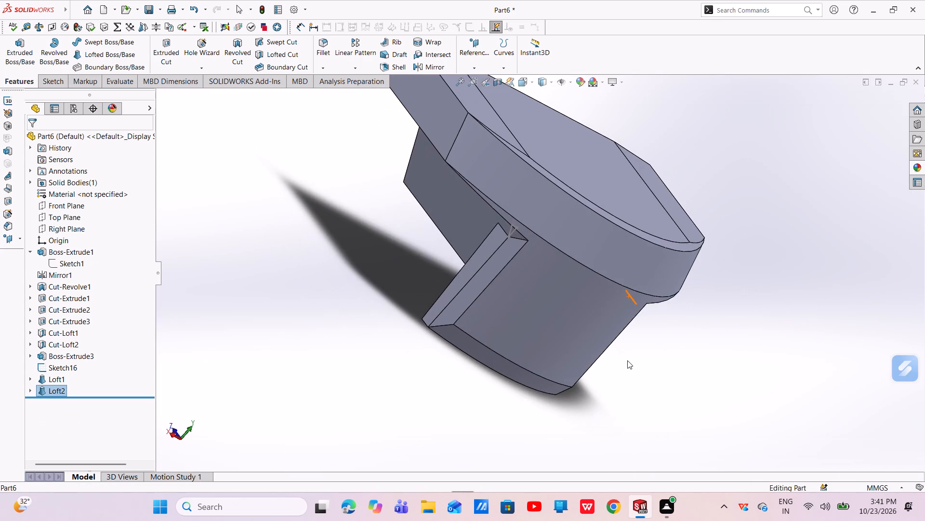
pyautogui.scroll(2, 587, 290)
pyautogui.moveTo(583, 288); pyautogui.dragTo(479, 256, button='middle')
pyautogui.scroll(3, 495, 293)
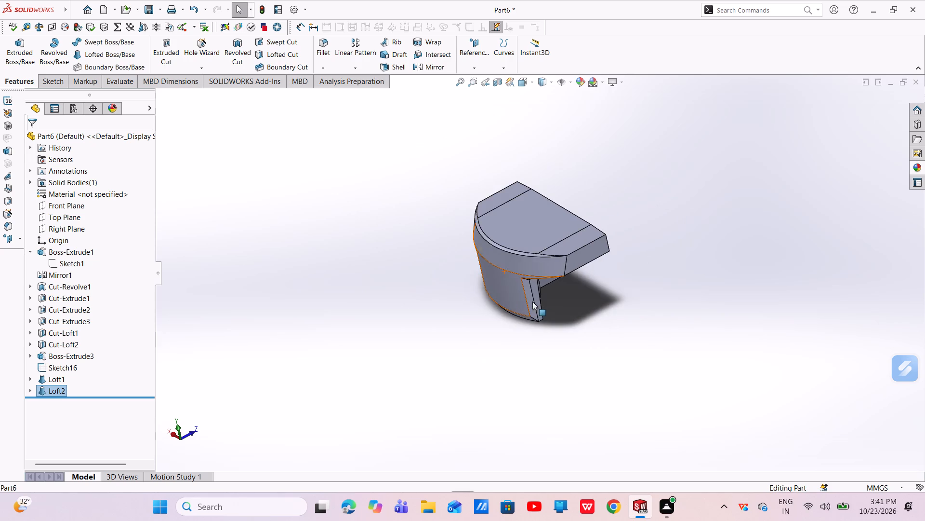
pyautogui.scroll(-3, 530, 301)
pyautogui.scroll(2, 527, 282)
pyautogui.moveTo(527, 282); pyautogui.dragTo(469, 268, button='middle')
pyautogui.scroll(2, 559, 252)
pyautogui.scroll(-4, 559, 249)
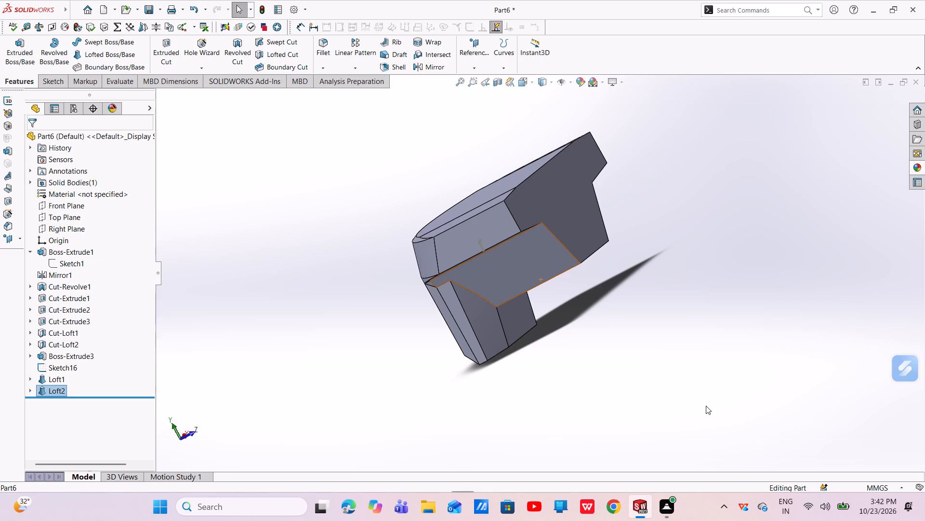
# Create a reference plane offset 630 mm from the Front Plane, with the offset flipped towards the stem.
pyautogui.click(483, 68)
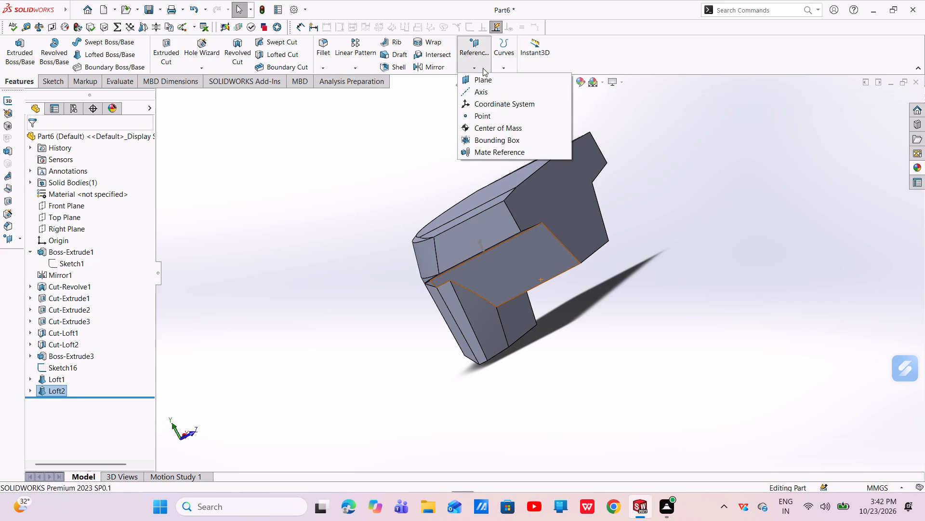
pyautogui.click(480, 78)
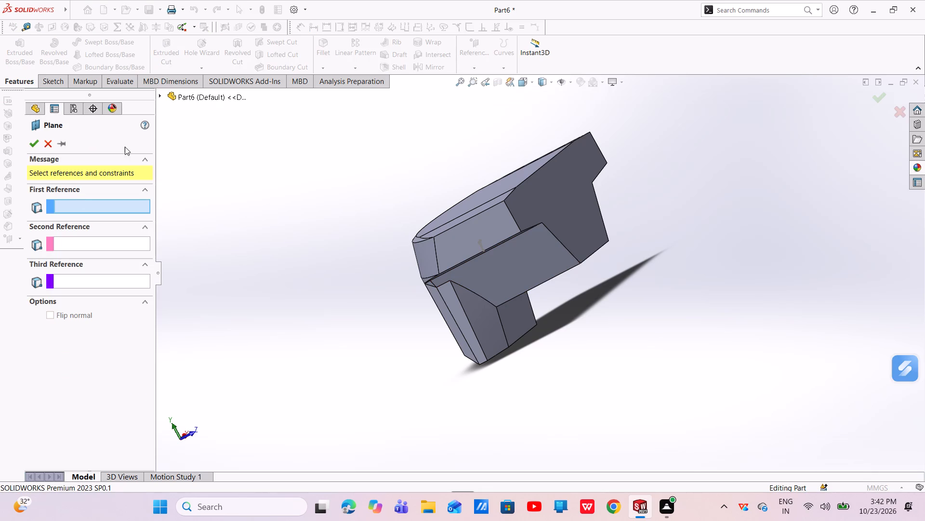
pyautogui.click(188, 99)
pyautogui.click(191, 165)
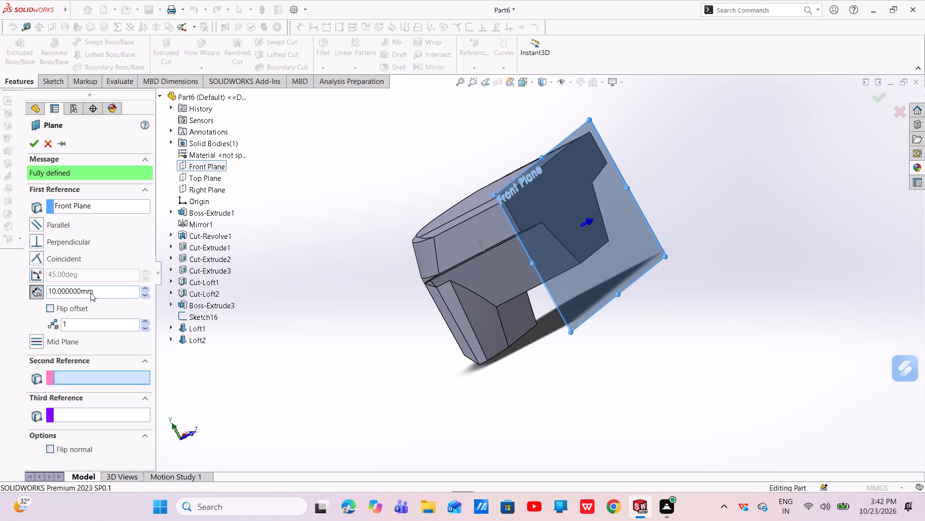
pyautogui.moveTo(98, 293); pyautogui.dragTo(50, 304)
pyautogui.press('BackSpace')
pyautogui.press('BackSpace')
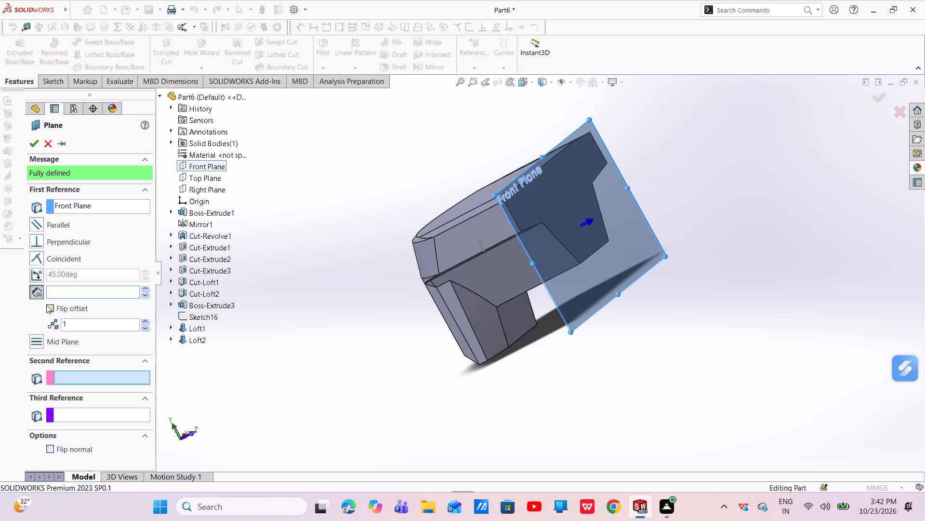
pyautogui.write('63')
pyautogui.press('Return')
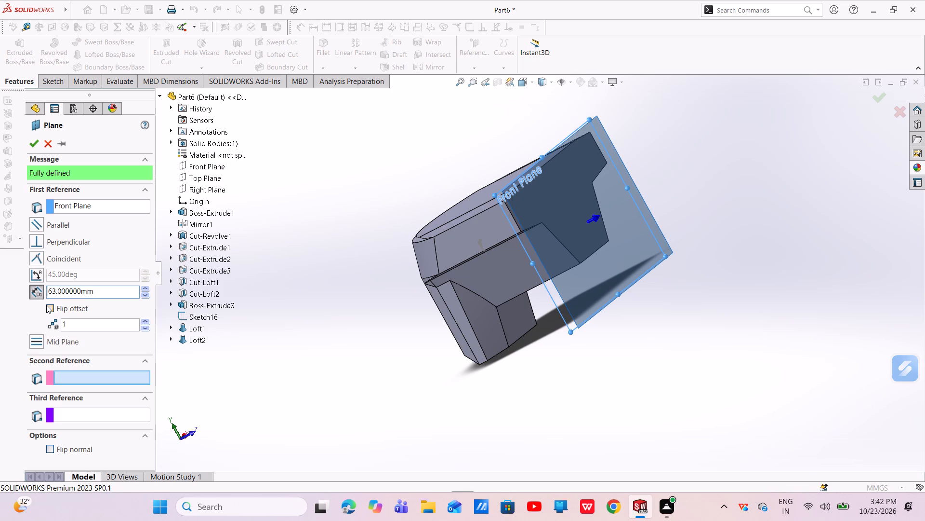
pyautogui.press('Right')
pyautogui.press('Right')
pyautogui.press('0')
pyautogui.press('Return')
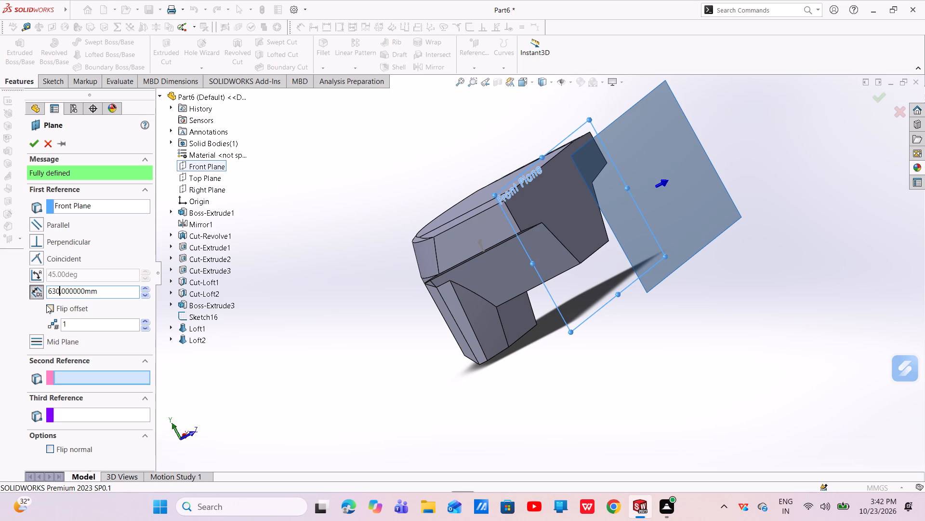
pyautogui.click(52, 311)
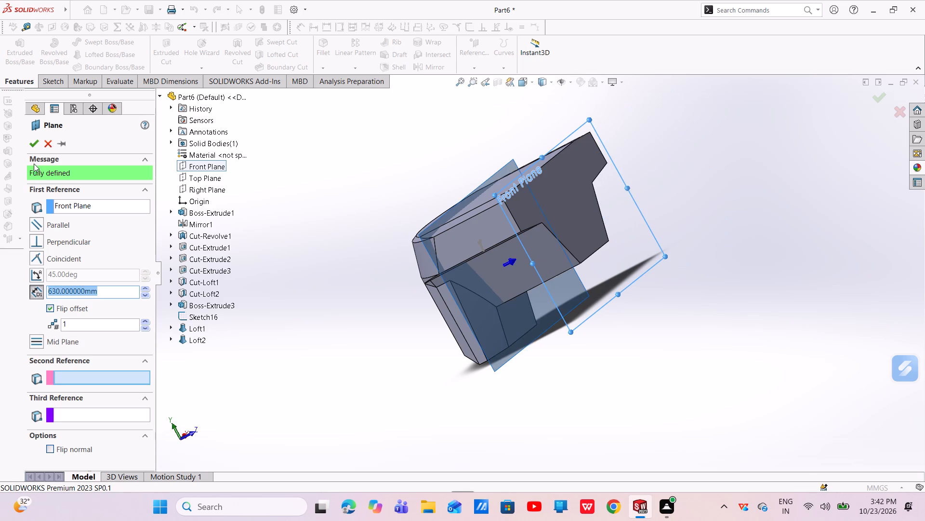
pyautogui.click(30, 141)
pyautogui.moveTo(422, 301); pyautogui.dragTo(494, 316, button='middle')
pyautogui.scroll(1, 426, 301)
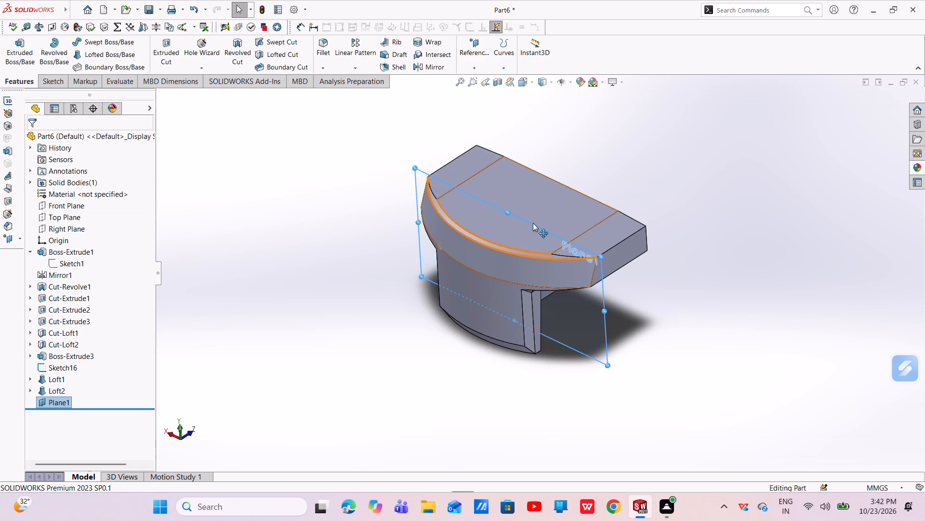
# Start a sketch on the 630 mm offset plane and draw a corner rectangle about 284 mm wide over the flange's -X end.
pyautogui.click(601, 329)
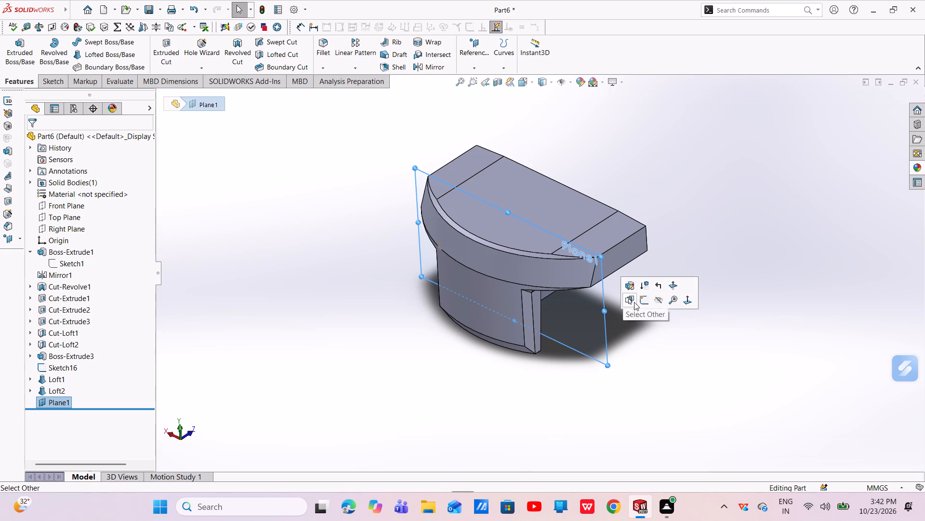
pyautogui.click(647, 300)
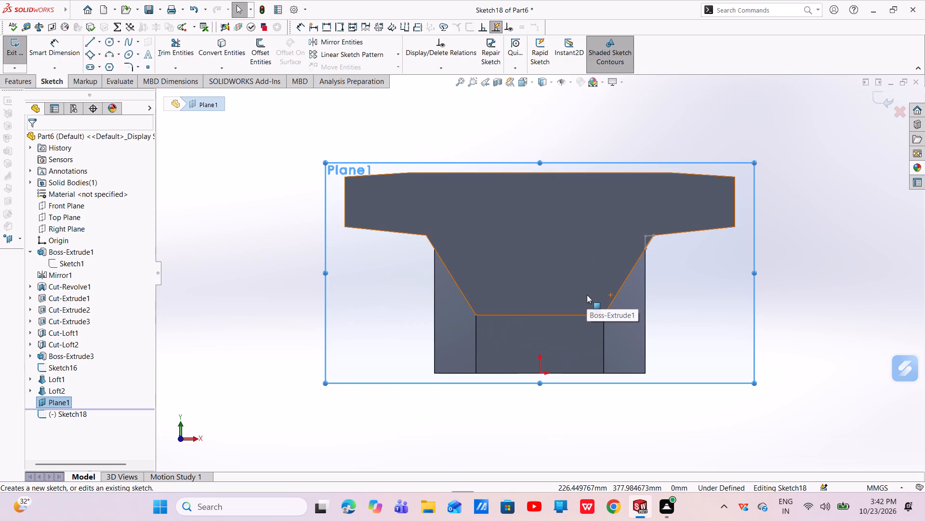
pyautogui.click(70, 403)
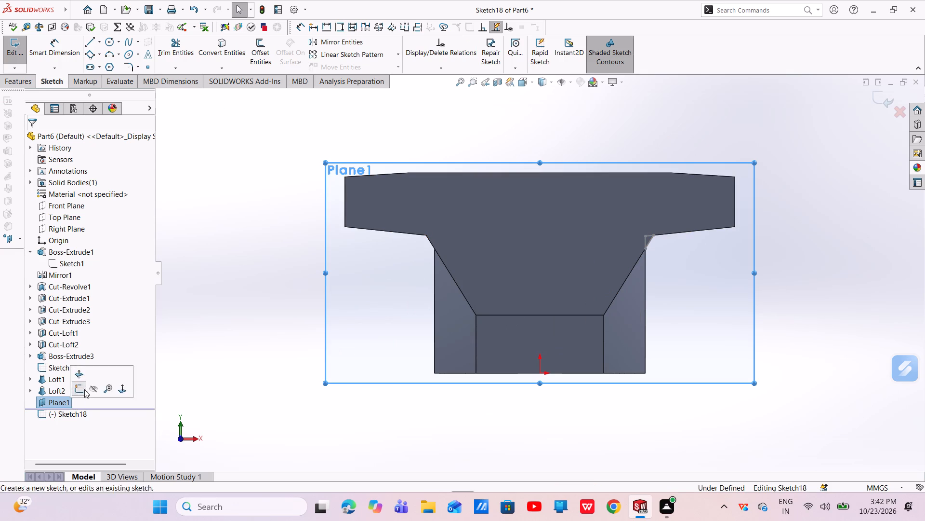
pyautogui.click(88, 403)
pyautogui.click(139, 390)
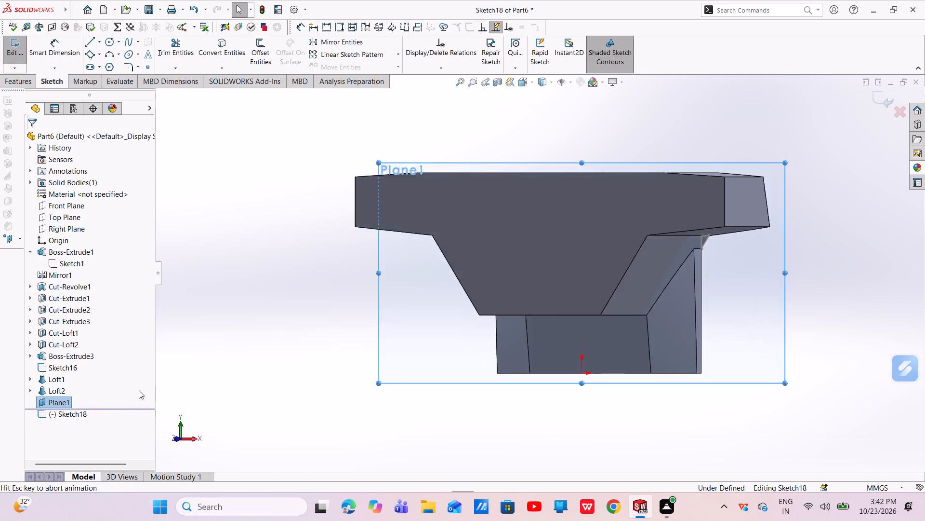
pyautogui.scroll(2, 596, 266)
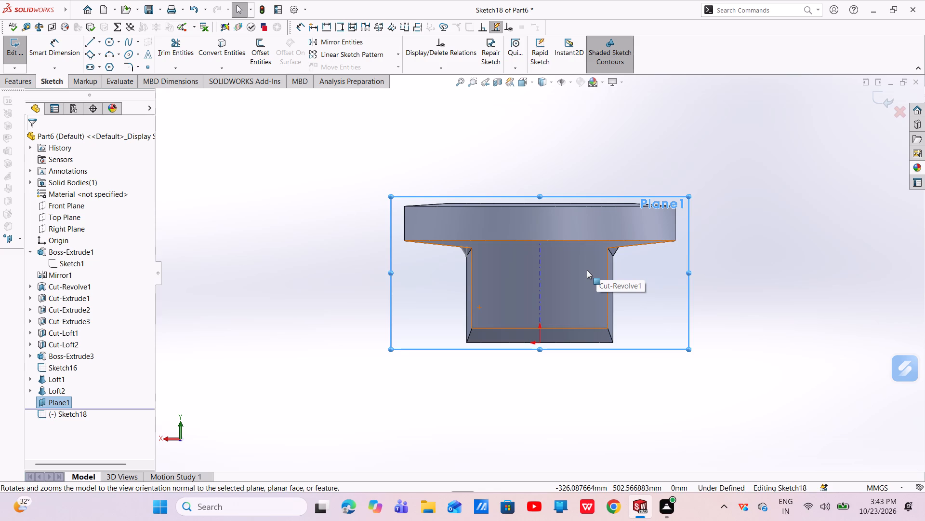
pyautogui.click(99, 59)
pyautogui.click(106, 71)
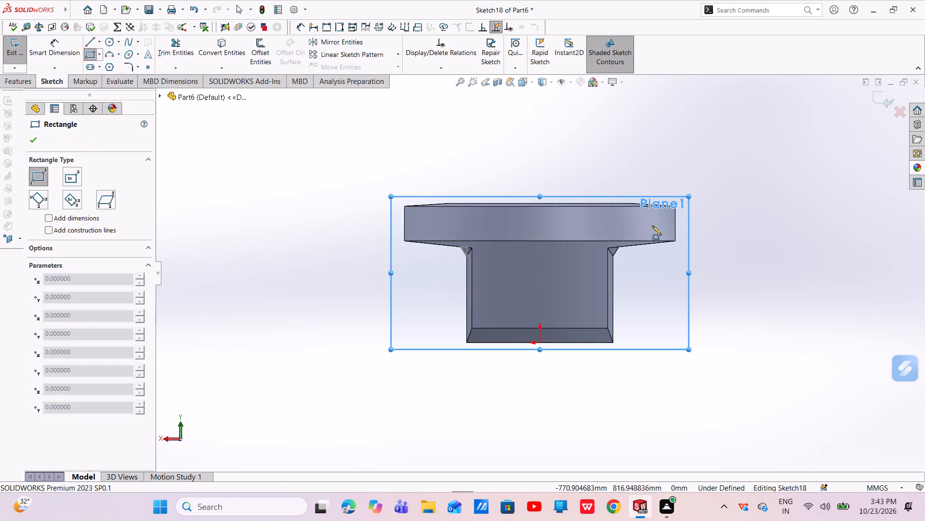
pyautogui.click(669, 231)
pyautogui.click(628, 214)
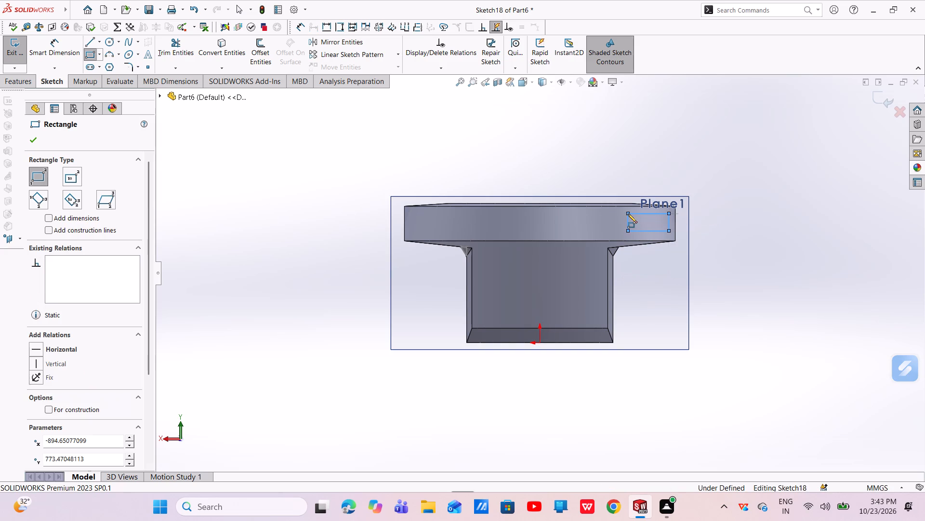
pyautogui.rightClick(628, 214)
pyautogui.click(664, 223)
# Position the rectangle 25 mm from the flange's -X end edge and 25 mm above the flange's lower edge.
pyautogui.scroll(-4, 658, 215)
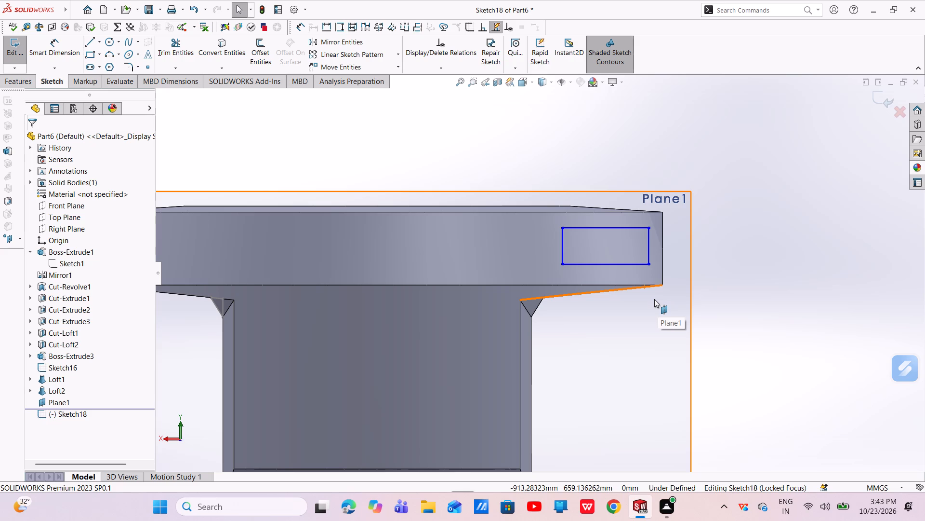
pyautogui.scroll(-3, 652, 237)
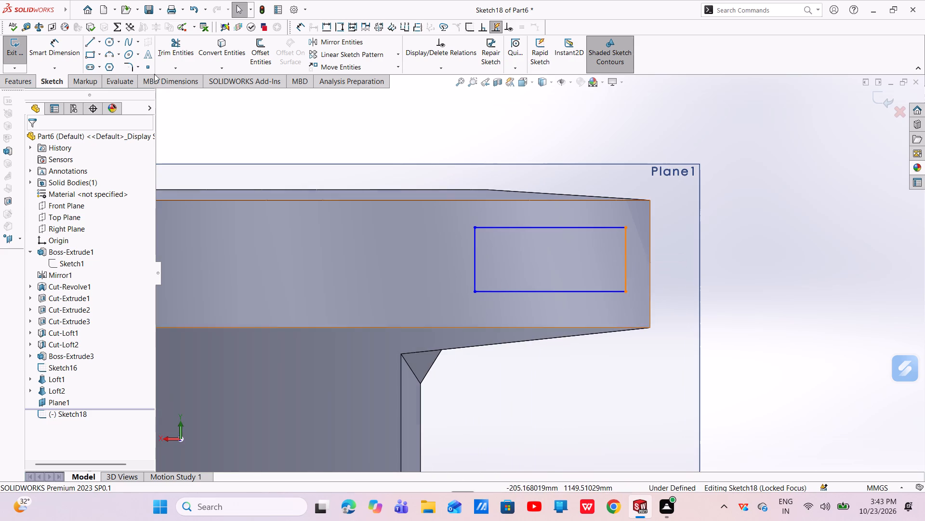
pyautogui.click(42, 46)
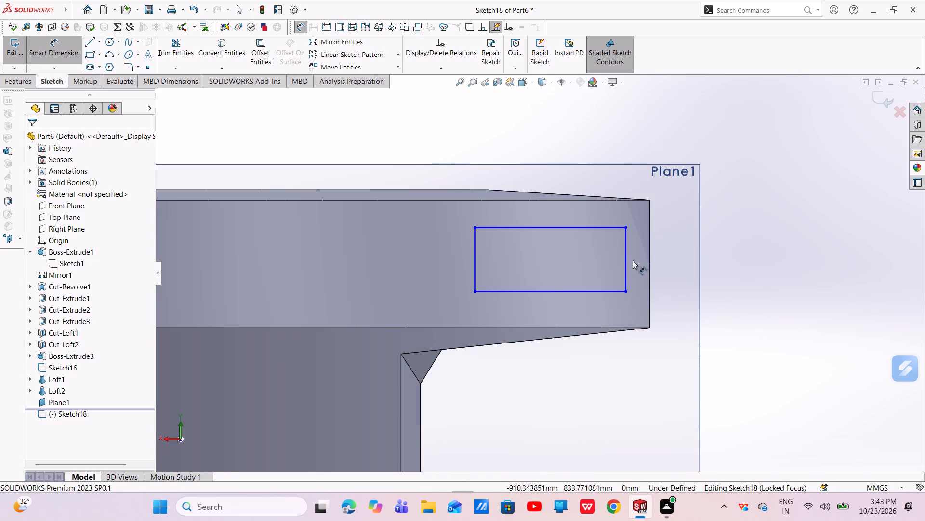
pyautogui.click(626, 262)
pyautogui.click(650, 268)
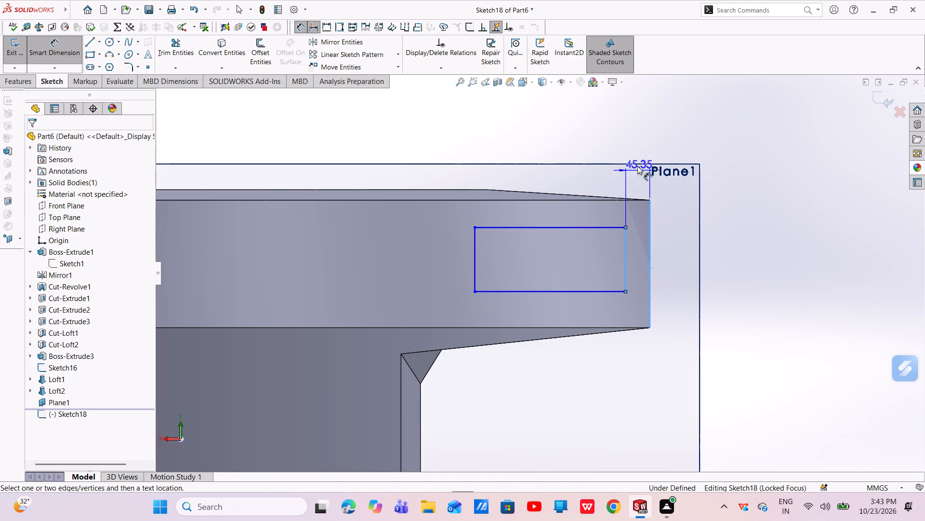
pyautogui.click(628, 137)
pyautogui.press('BackSpace')
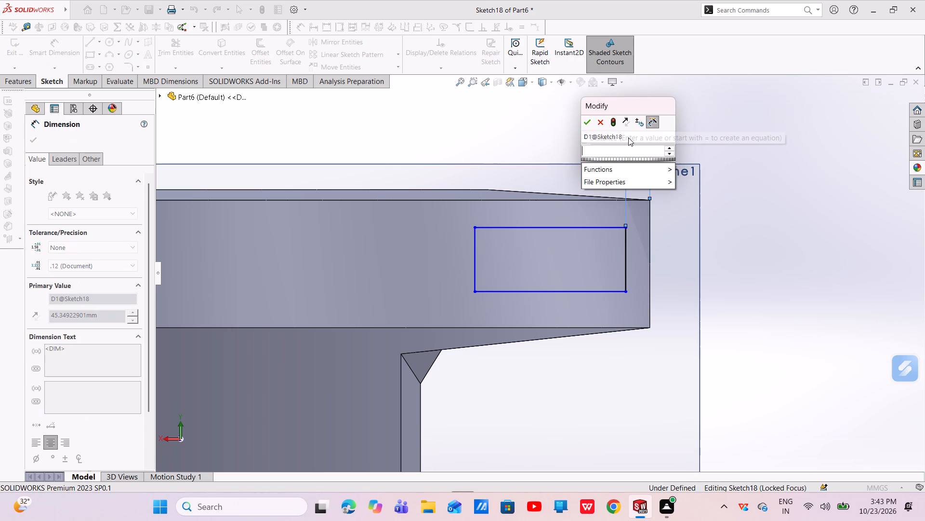
pyautogui.write('25')
pyautogui.press('Return')
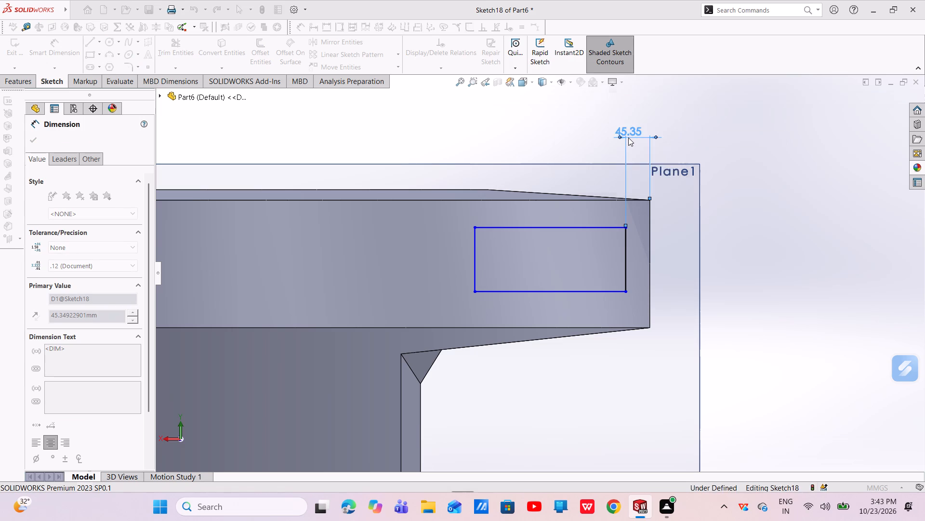
pyautogui.click(587, 289)
pyautogui.click(575, 327)
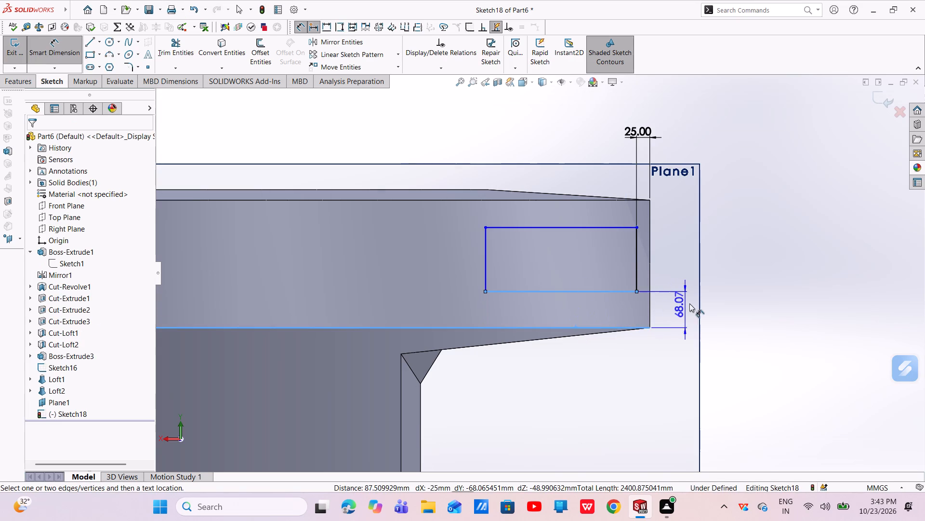
pyautogui.click(712, 305)
pyautogui.press('BackSpace')
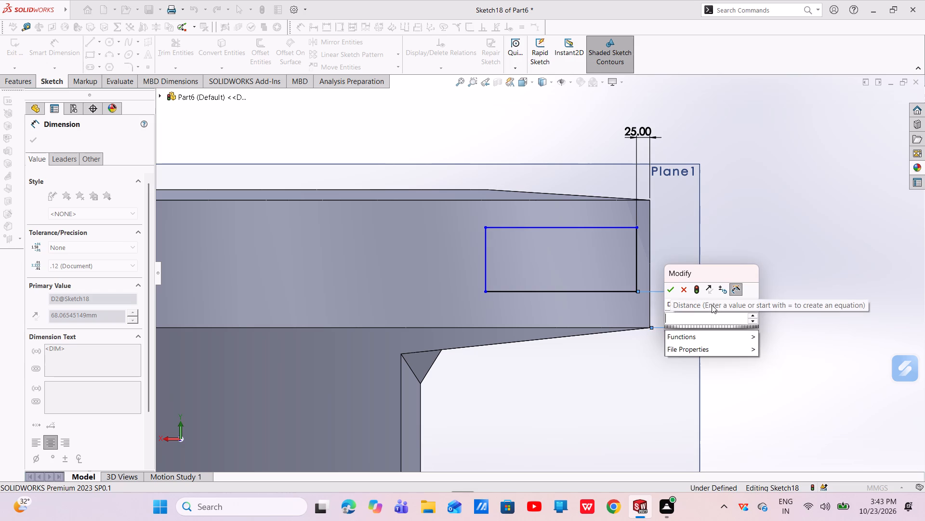
pyautogui.write('25')
pyautogui.press('Return')
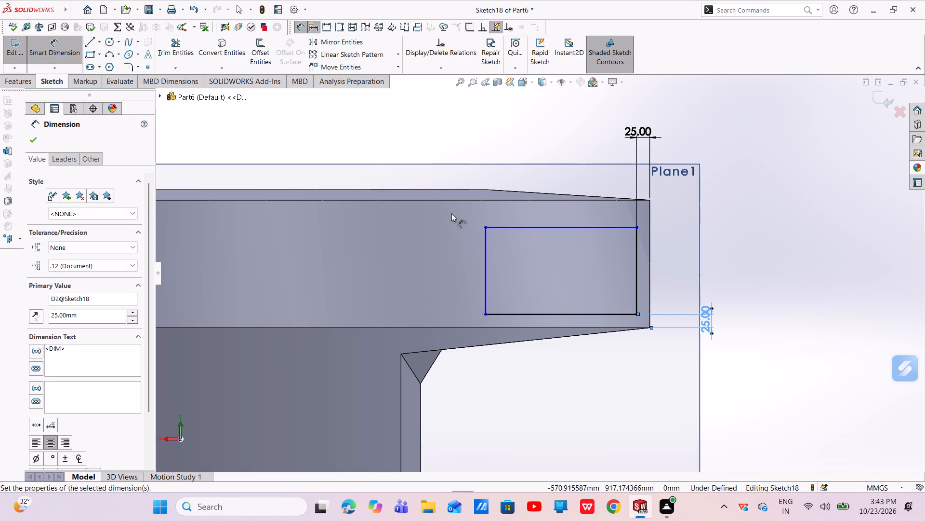
# Dimension the rectangle to 255 mm wide and 150 mm high.
pyautogui.click(533, 229)
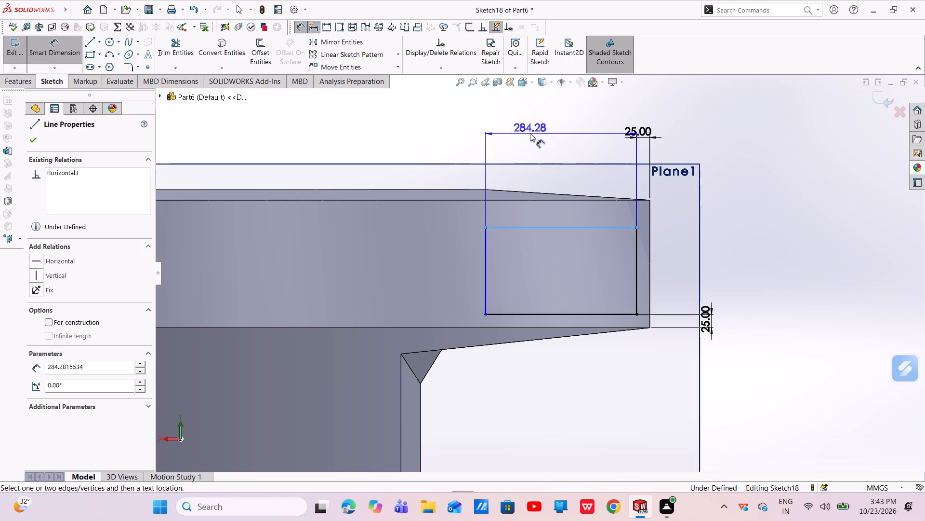
pyautogui.click(530, 133)
pyautogui.press('BackSpace')
pyautogui.write('255')
pyautogui.press('Return')
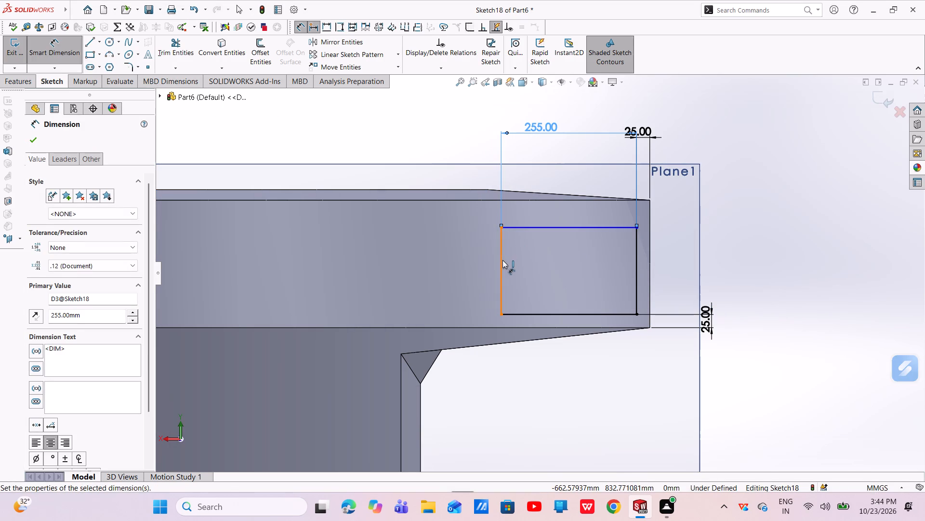
pyautogui.click(502, 260)
pyautogui.click(443, 268)
pyautogui.press('BackSpace')
pyautogui.write('150')
pyautogui.press('Return')
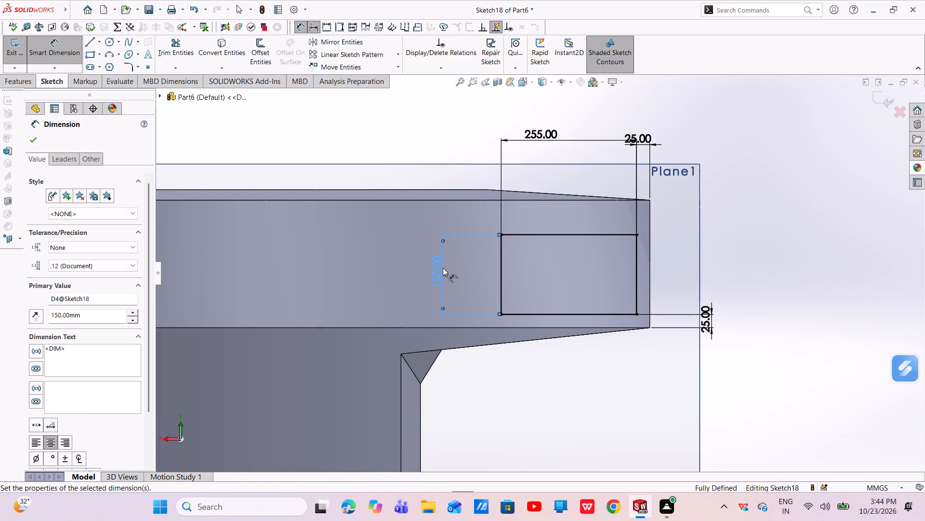
pyautogui.press('Escape')
pyautogui.press('Escape')
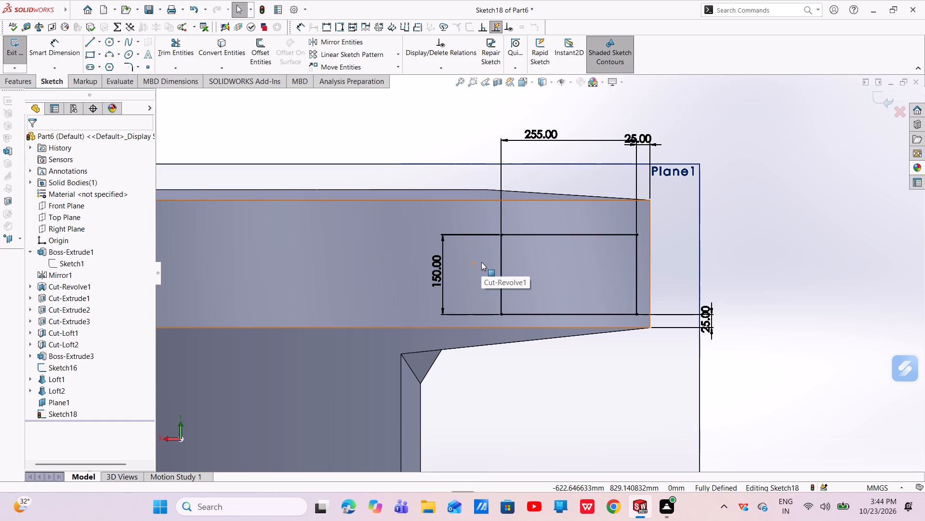
# Round all four corners of the rectangle with 12.5 mm sketch fillets and exit the sketch.
pyautogui.click(132, 66)
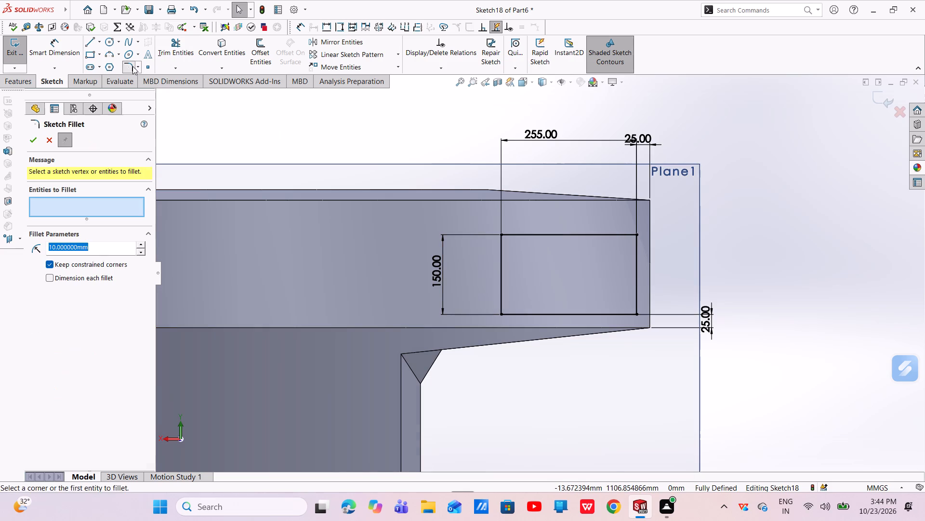
pyautogui.press('BackSpace')
pyautogui.write('12.5')
pyautogui.press('Return')
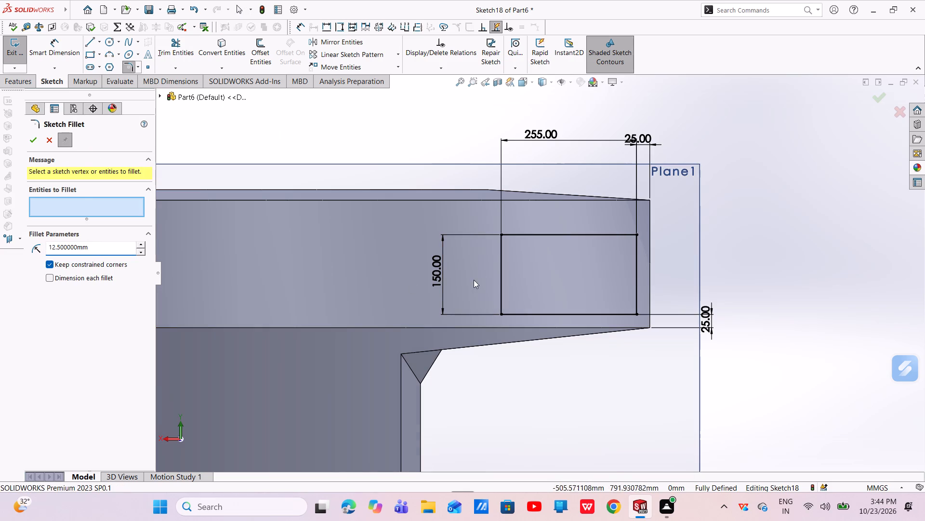
pyautogui.click(502, 236)
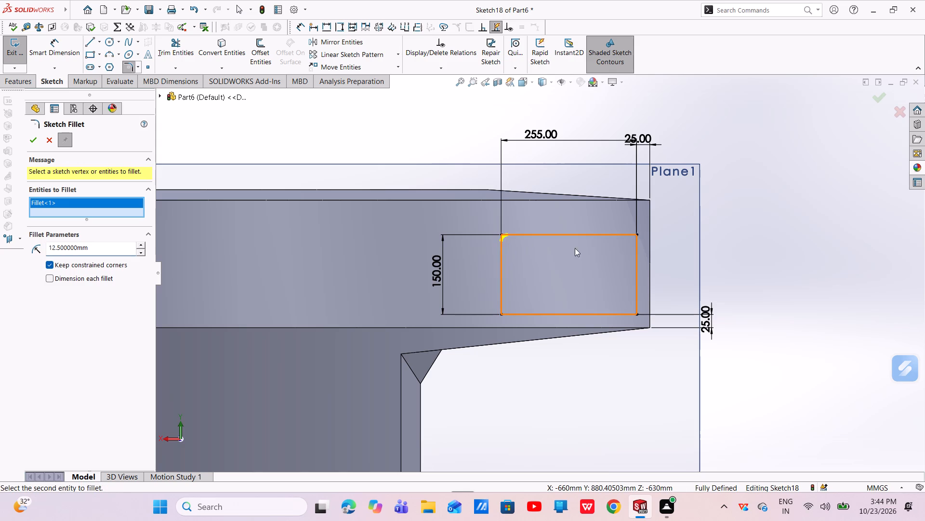
pyautogui.click(638, 235)
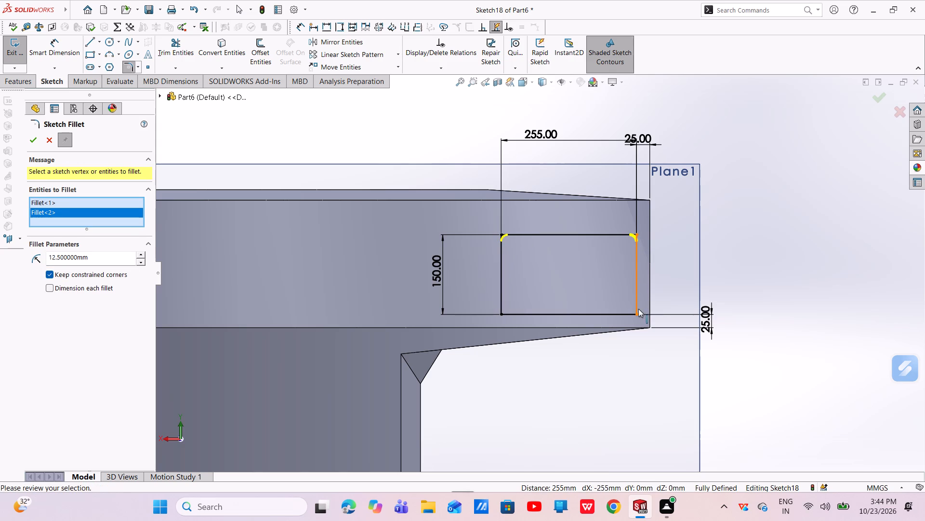
pyautogui.click(638, 315)
pyautogui.click(500, 313)
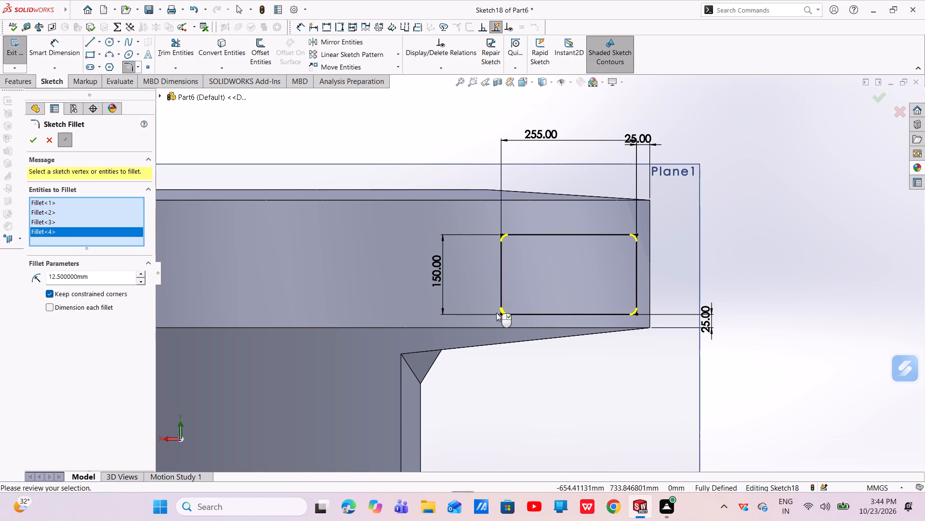
pyautogui.click(33, 144)
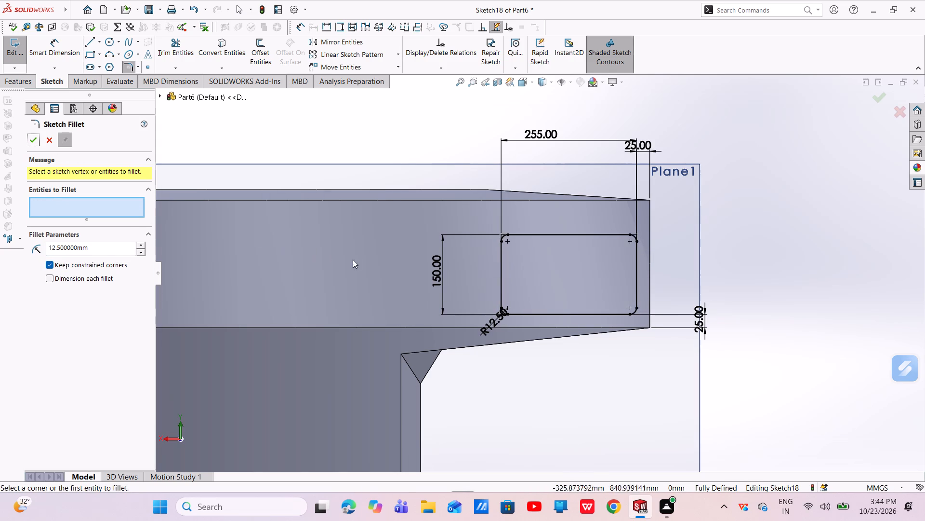
pyautogui.scroll(1, 582, 274)
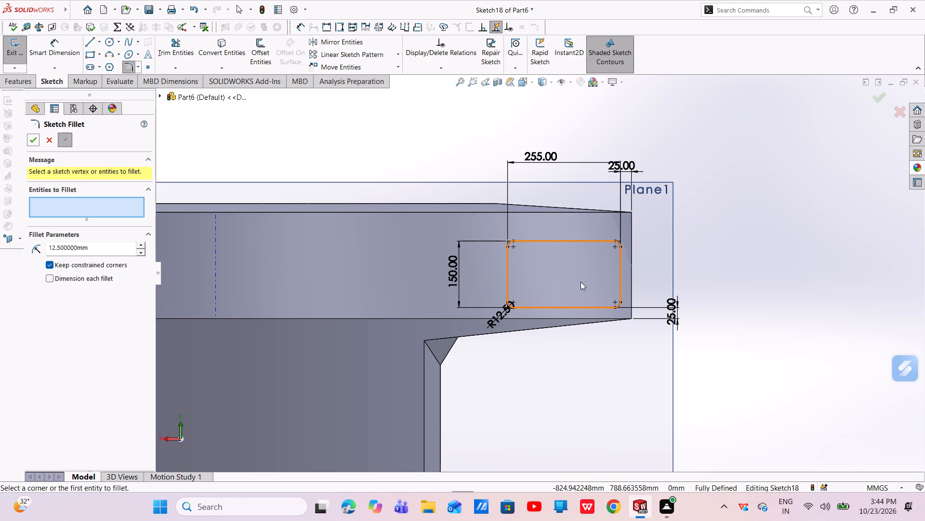
pyautogui.scroll(5, 647, 293)
pyautogui.click(874, 103)
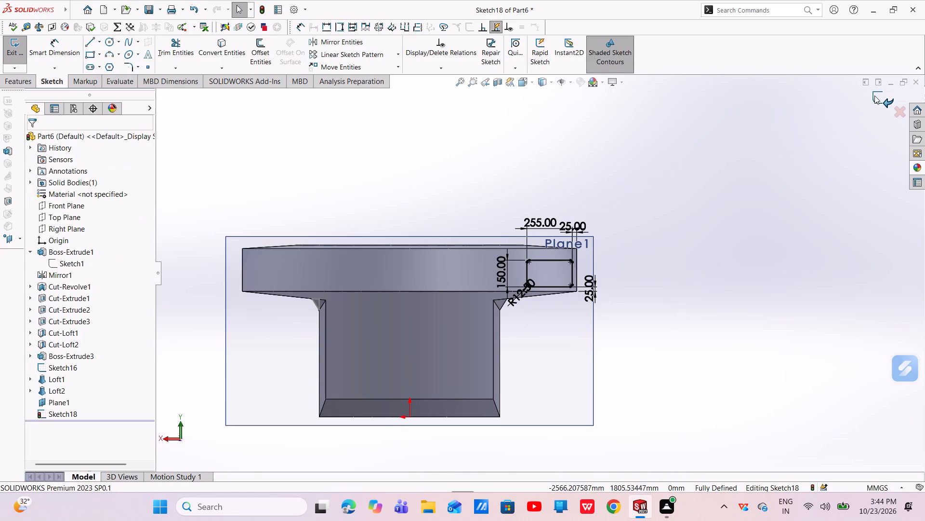
pyautogui.click(874, 96)
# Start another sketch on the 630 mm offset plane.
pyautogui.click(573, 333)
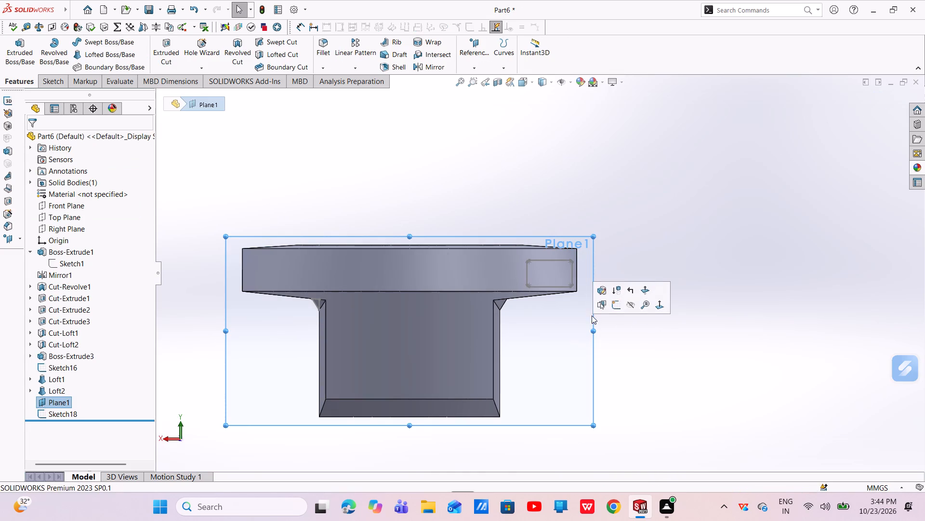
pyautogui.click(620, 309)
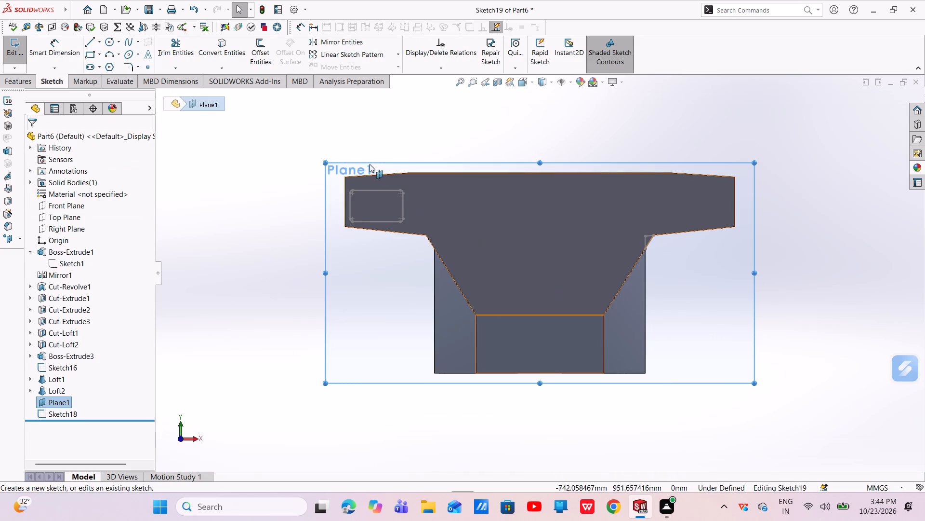
# Save the part as 7.body in the desktop's New folder, deleting the empty sketch and rebuilding the document.
pyautogui.click(155, 14)
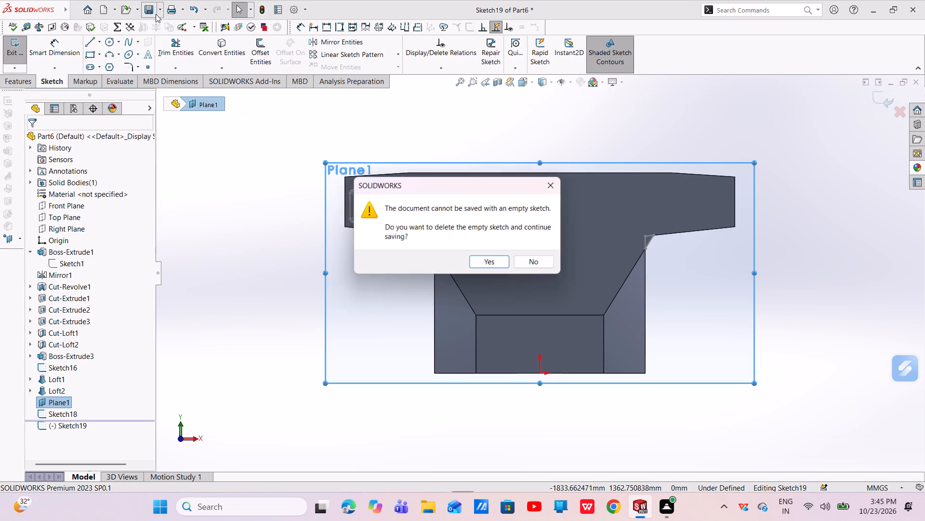
pyautogui.click(486, 262)
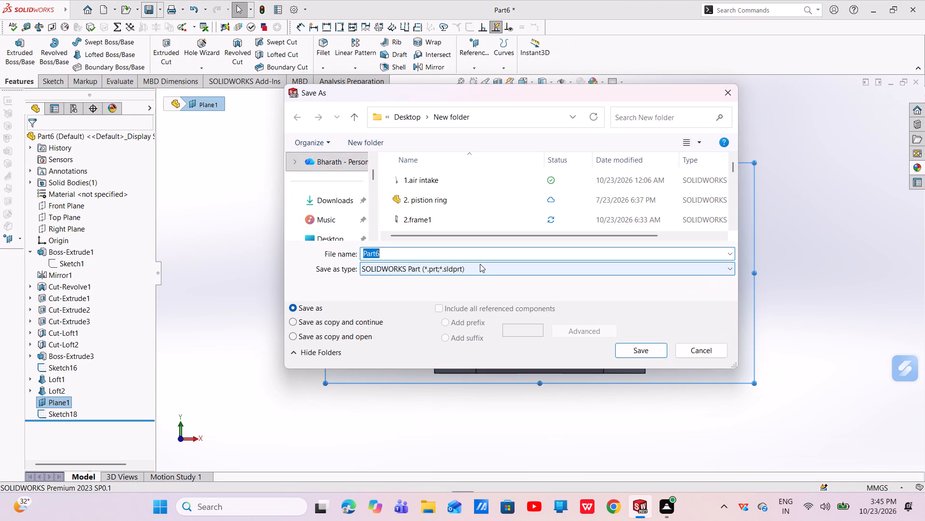
pyautogui.press('BackSpace')
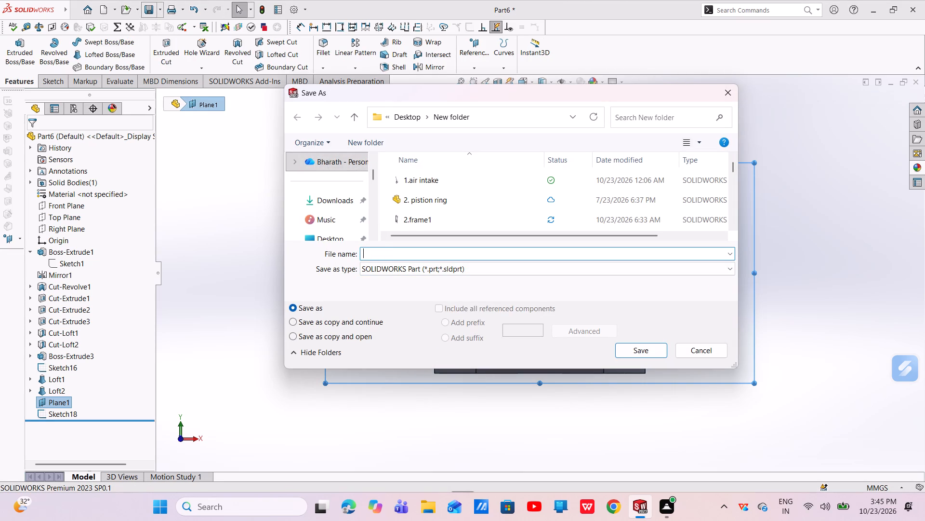
pyautogui.write('7.')
pyautogui.write('bo')
pyautogui.press('d')
pyautogui.write('y 1')
pyautogui.press('.')
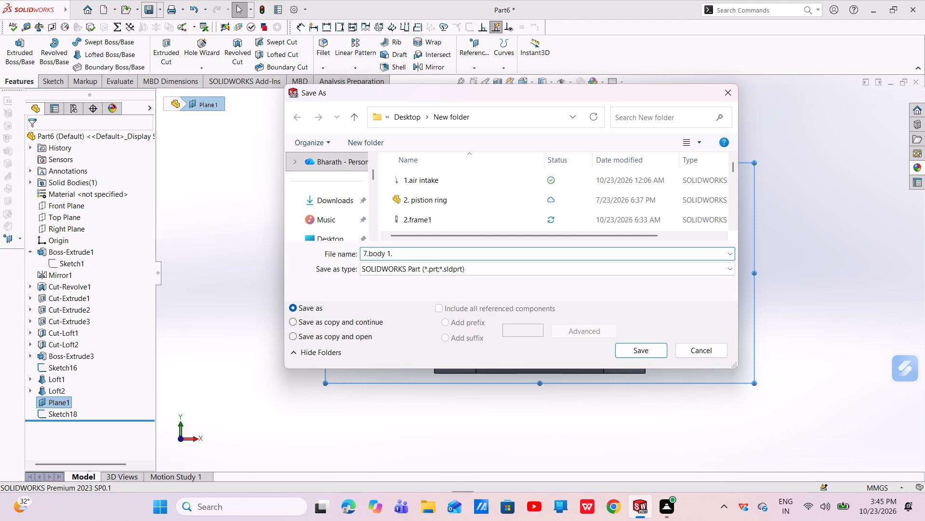
pyautogui.press('BackSpace')
pyautogui.press('BackSpace')
pyautogui.press('Return')
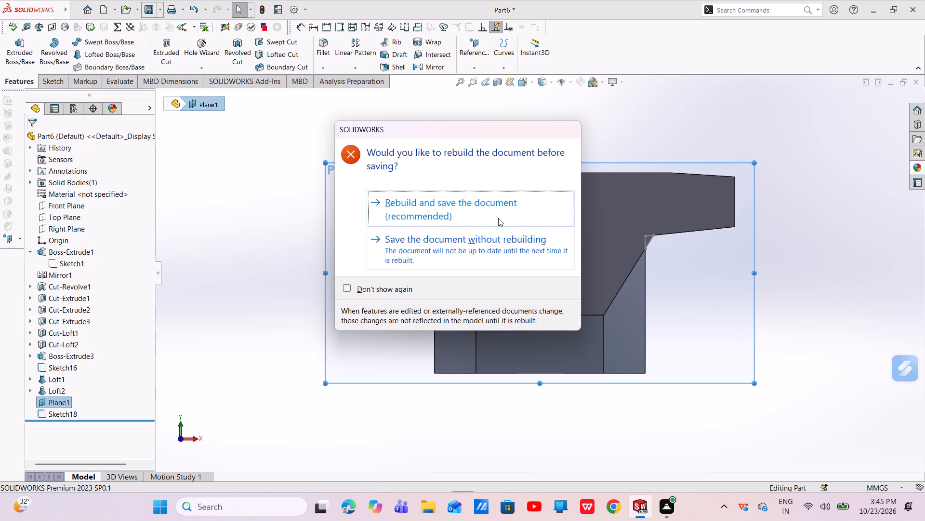
pyautogui.click(488, 204)
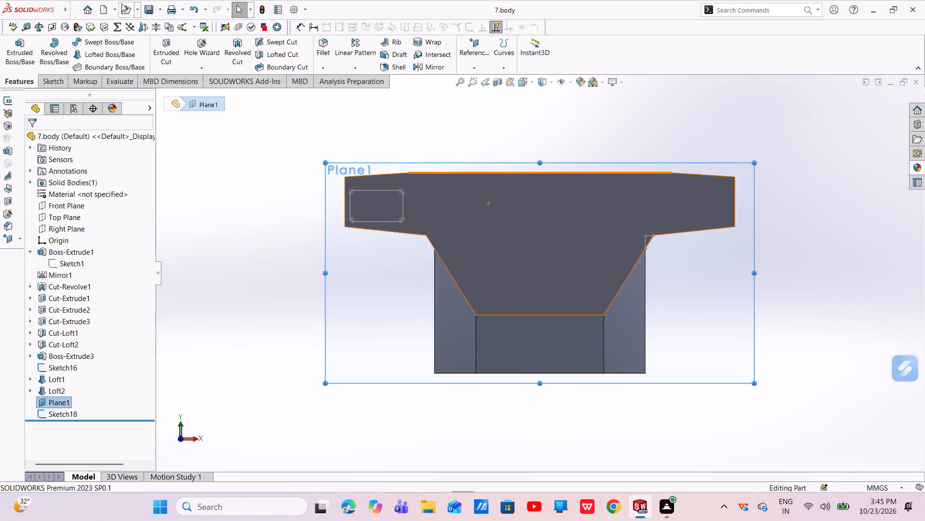
# Save a PDF version of the part as 7.body in the same folder.
pyautogui.click(161, 11)
pyautogui.click(165, 34)
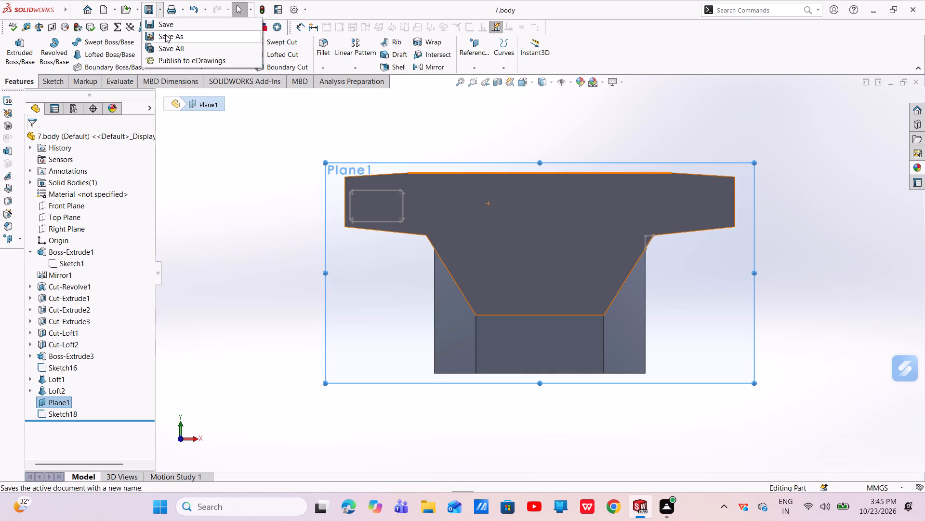
pyautogui.click(592, 266)
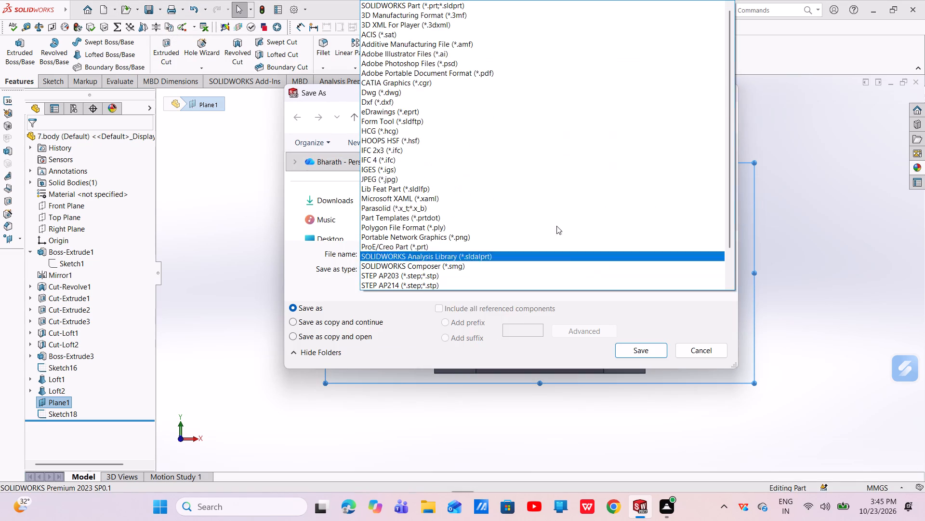
pyautogui.click(472, 71)
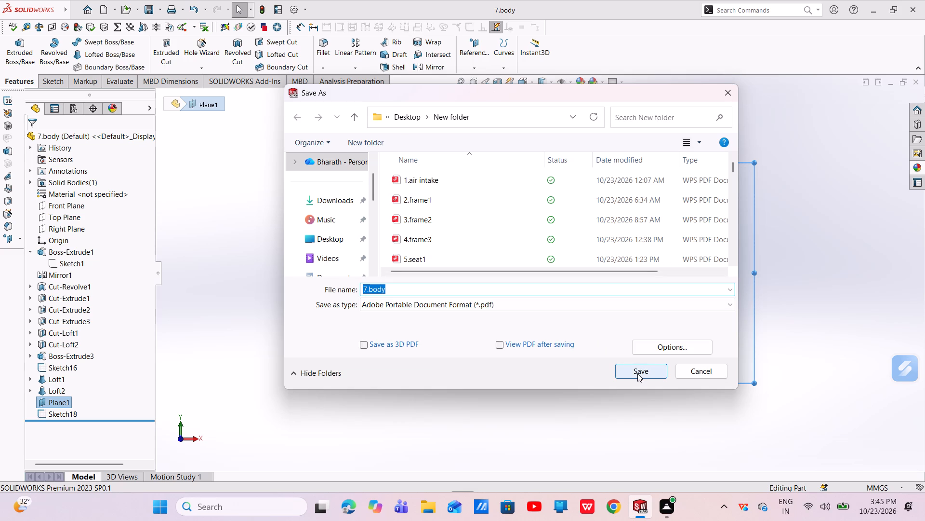
pyautogui.click(637, 373)
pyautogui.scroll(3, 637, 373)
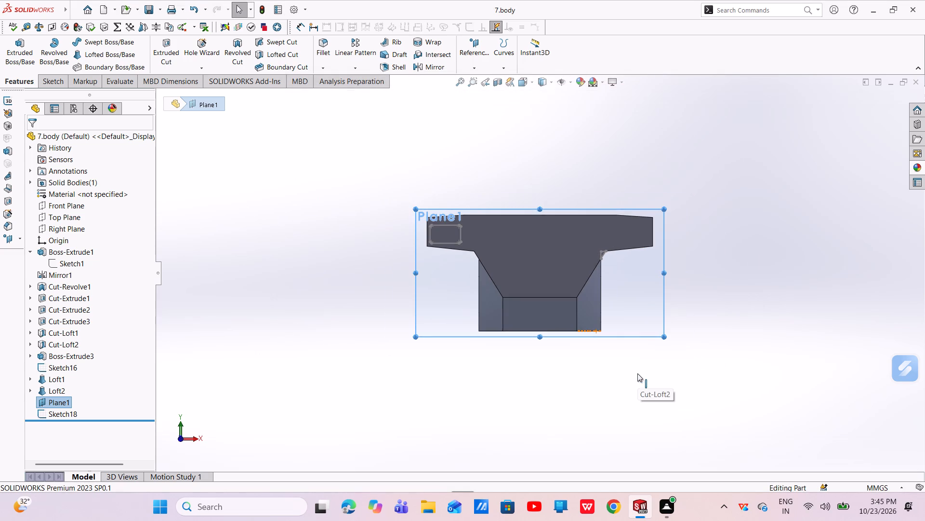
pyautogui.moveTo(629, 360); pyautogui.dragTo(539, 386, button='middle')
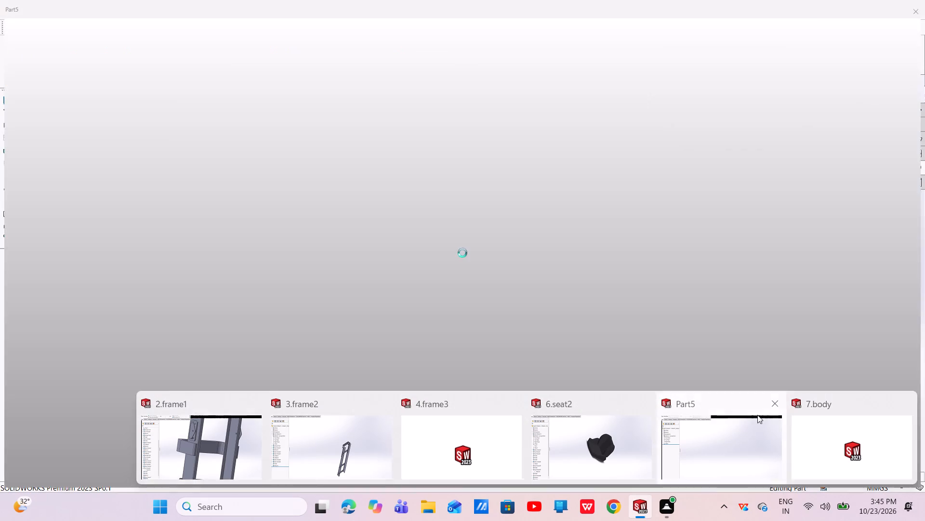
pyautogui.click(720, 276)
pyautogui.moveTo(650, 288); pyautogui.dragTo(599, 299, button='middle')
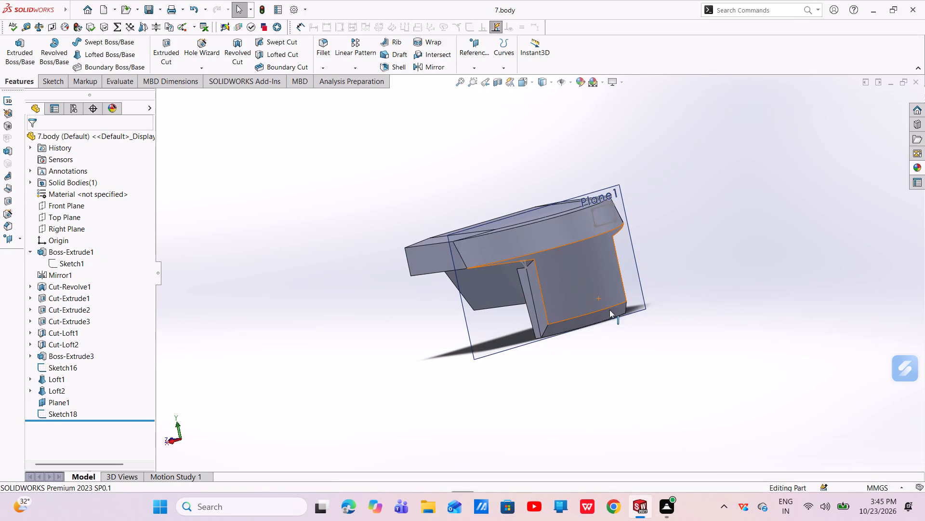